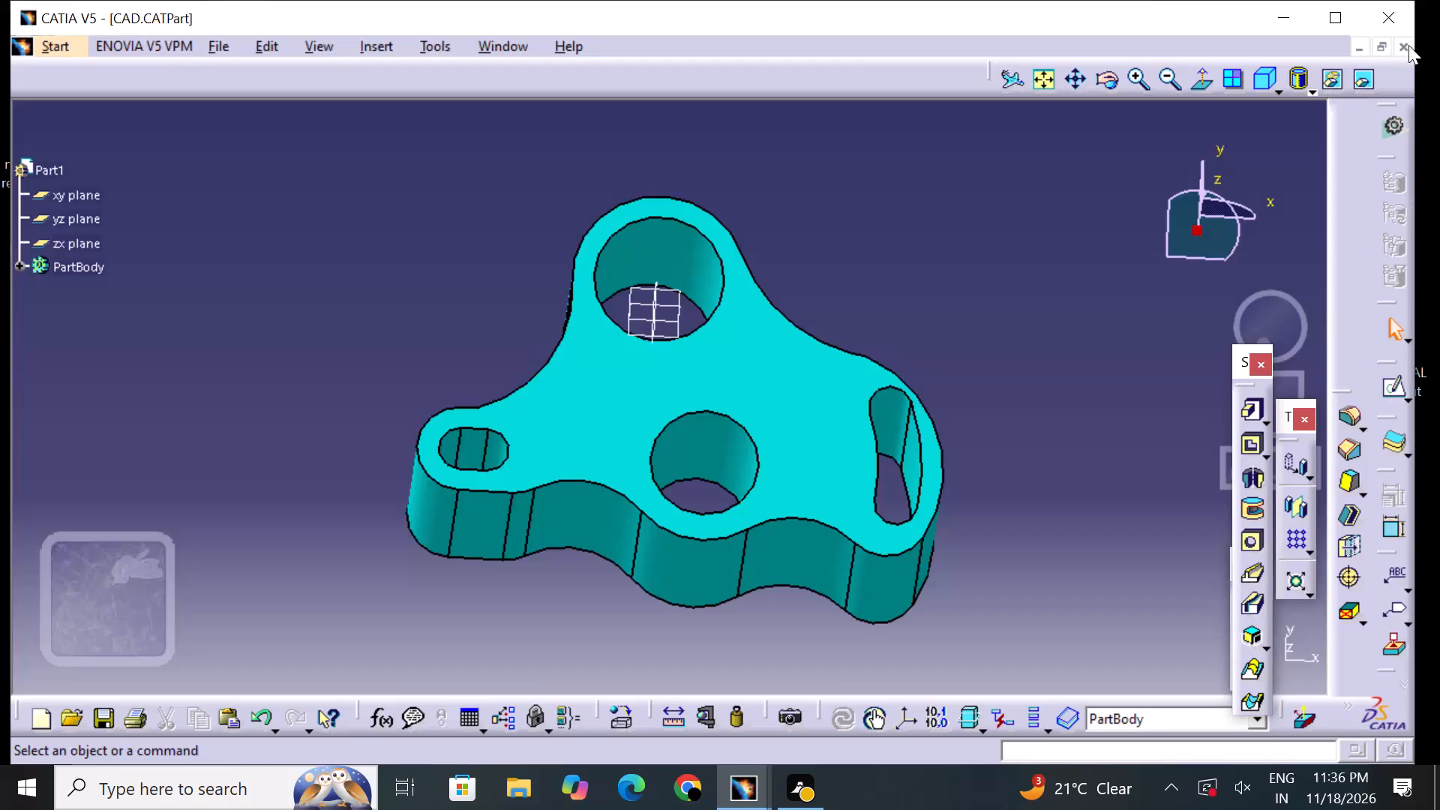
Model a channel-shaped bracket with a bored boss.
Close the open CAD.CATPart document.
click(1408, 46)
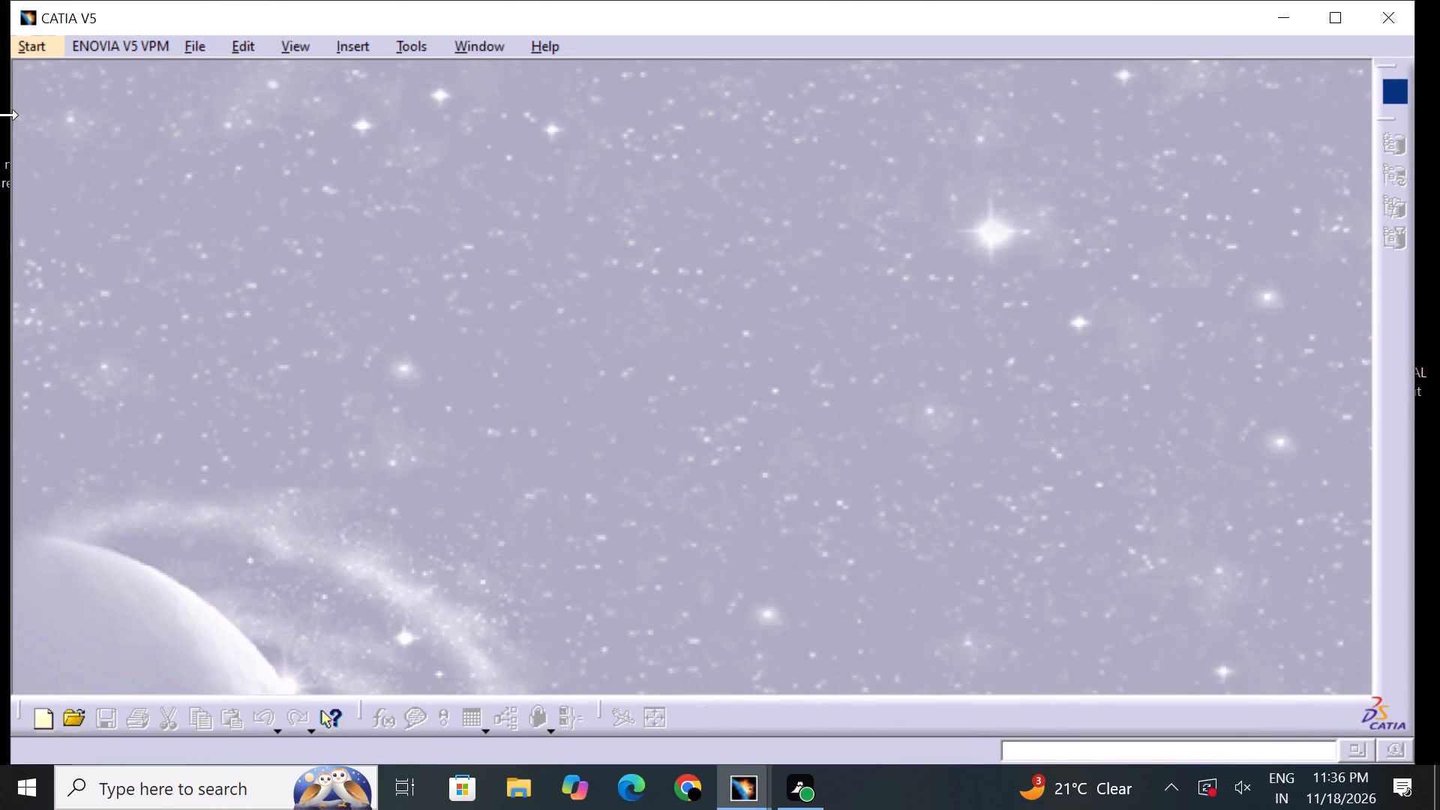
Create a new Part Design part named Part1 with hybrid design enabled.
click(22, 46)
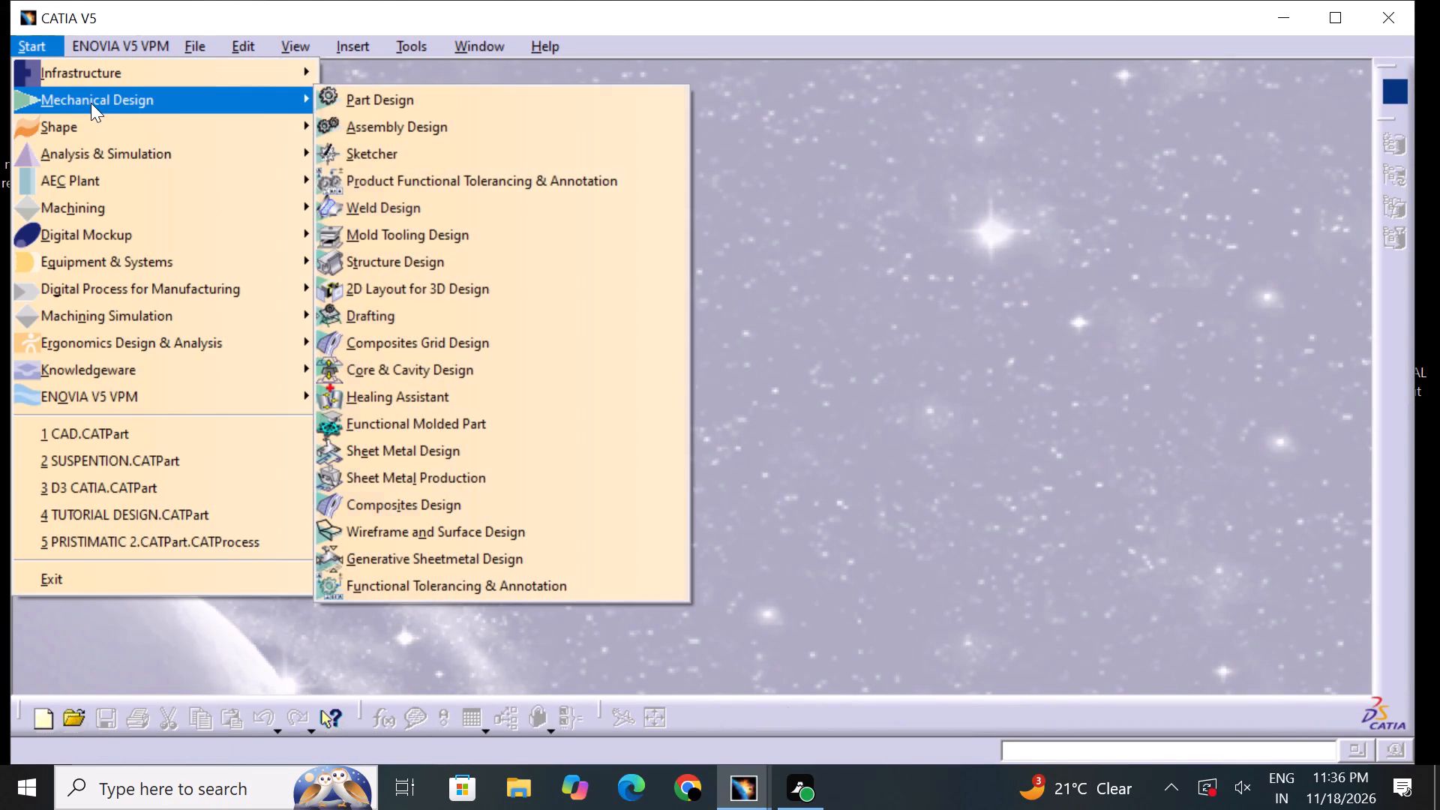
click(91, 103)
click(396, 104)
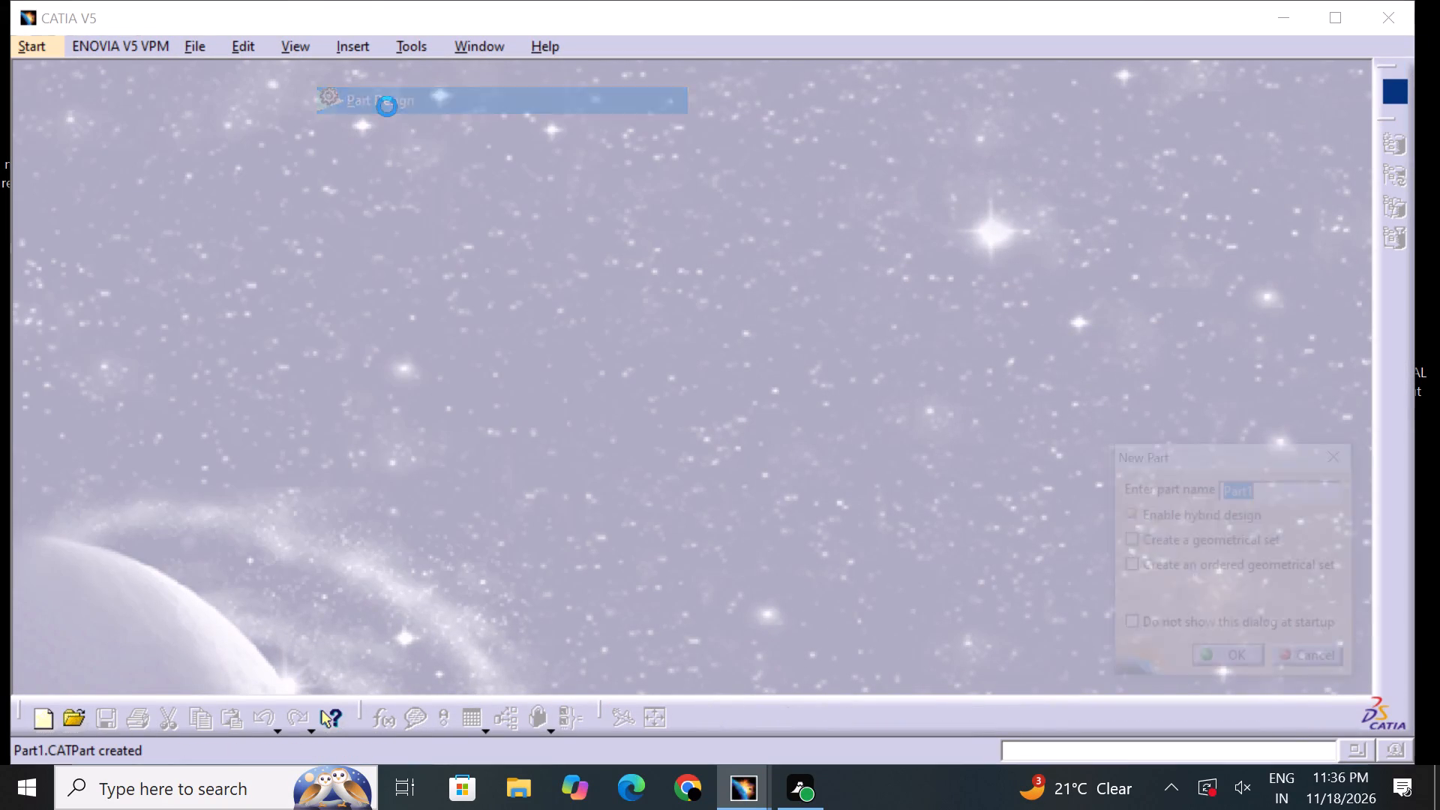
click(1235, 665)
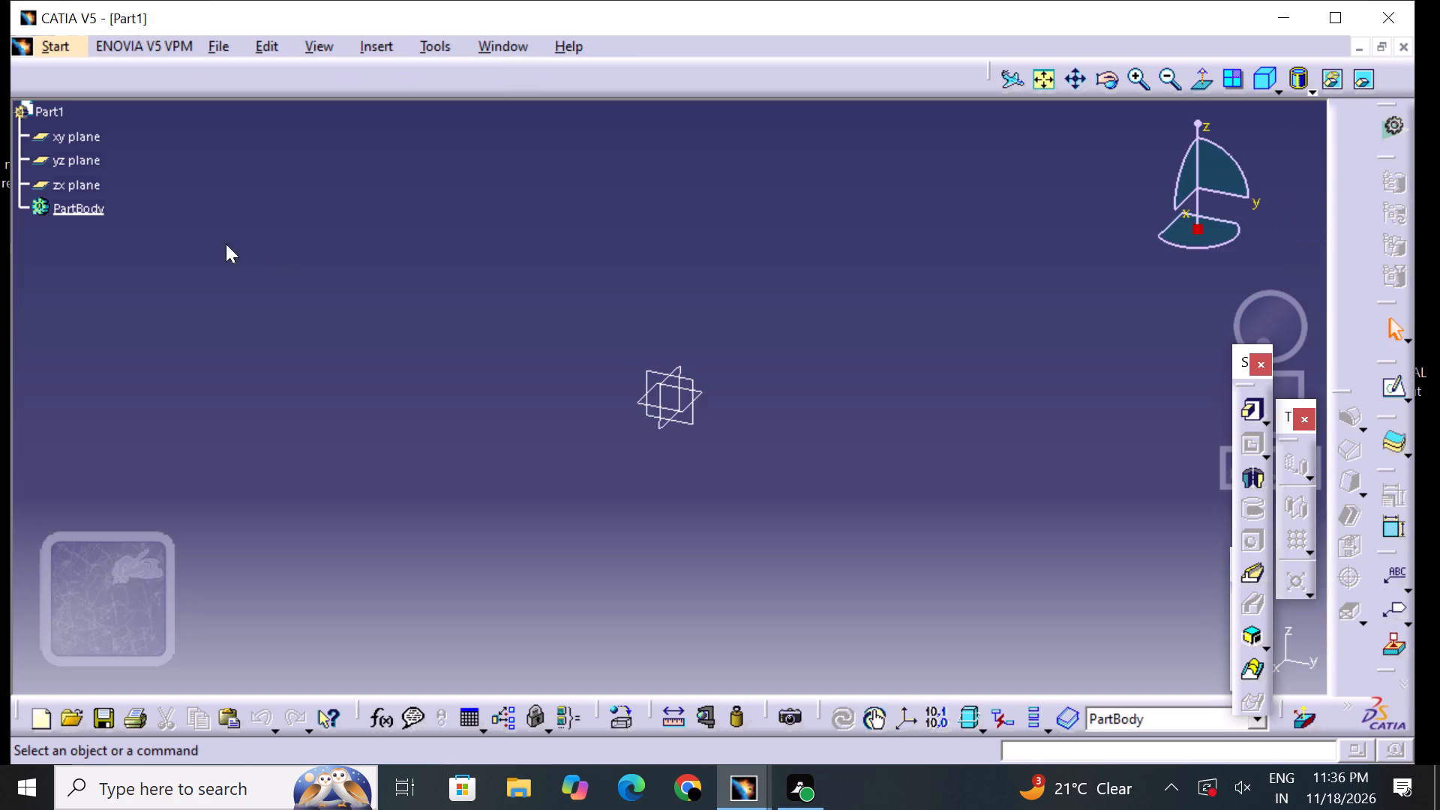
Start a sketch on the yz plane.
click(68, 137)
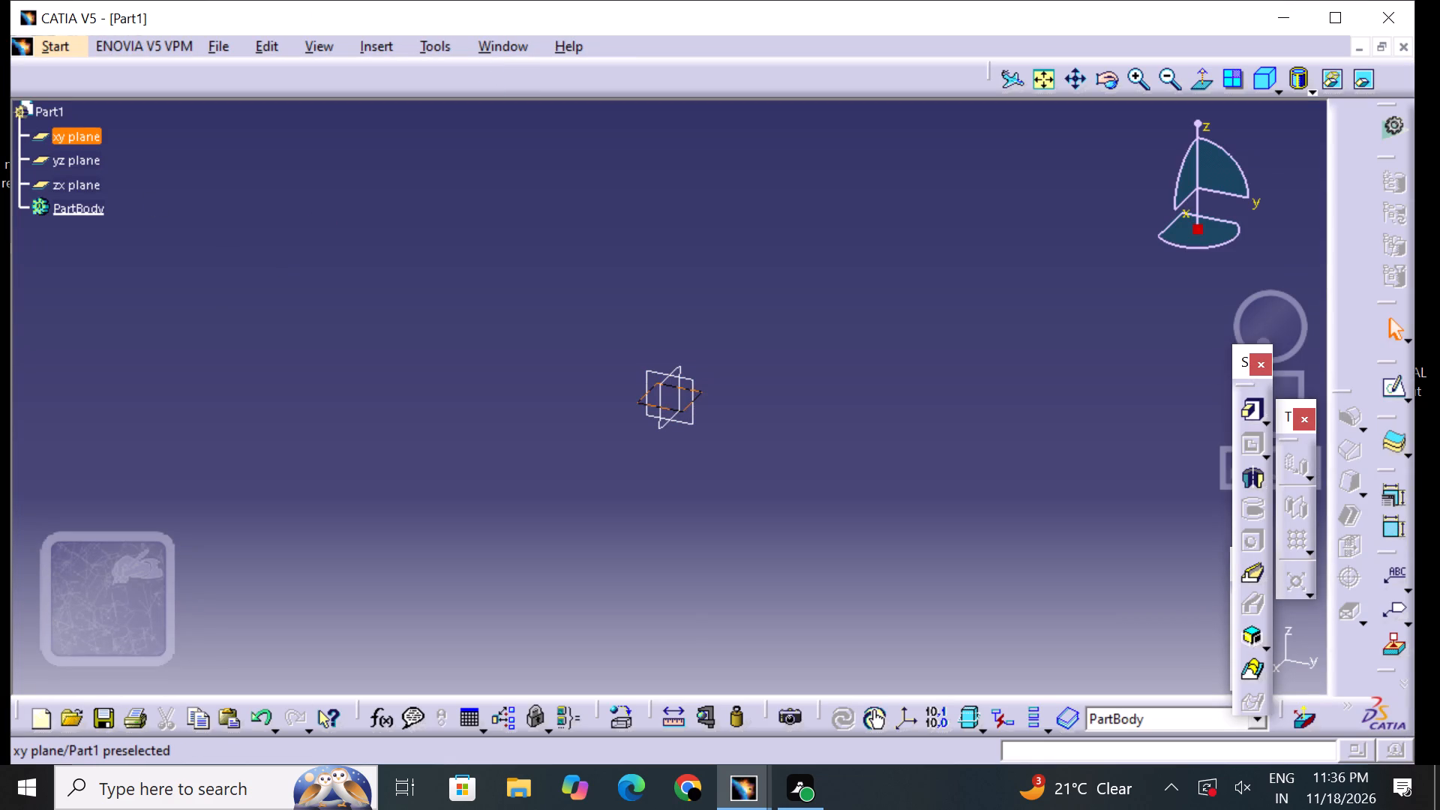
click(82, 157)
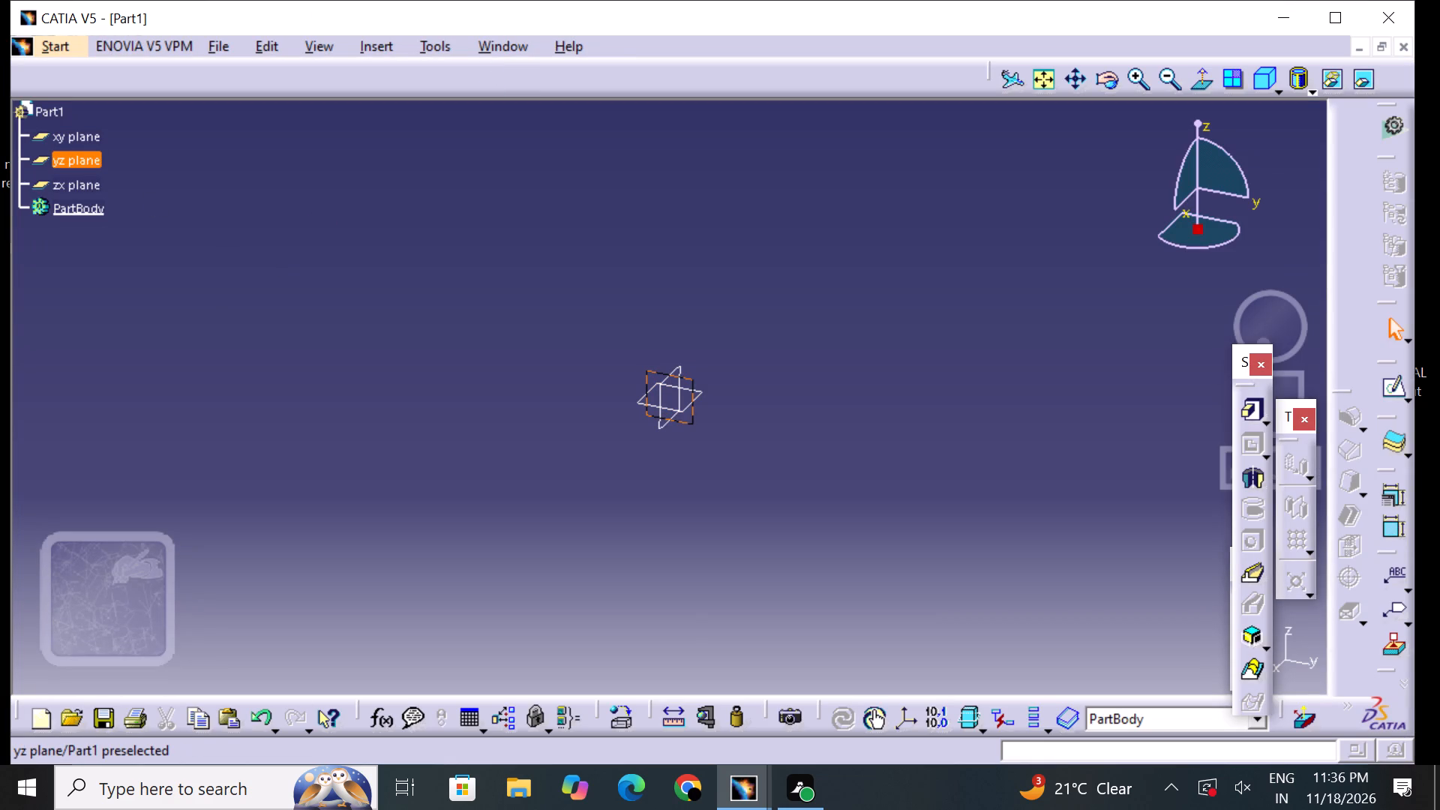
click(1389, 390)
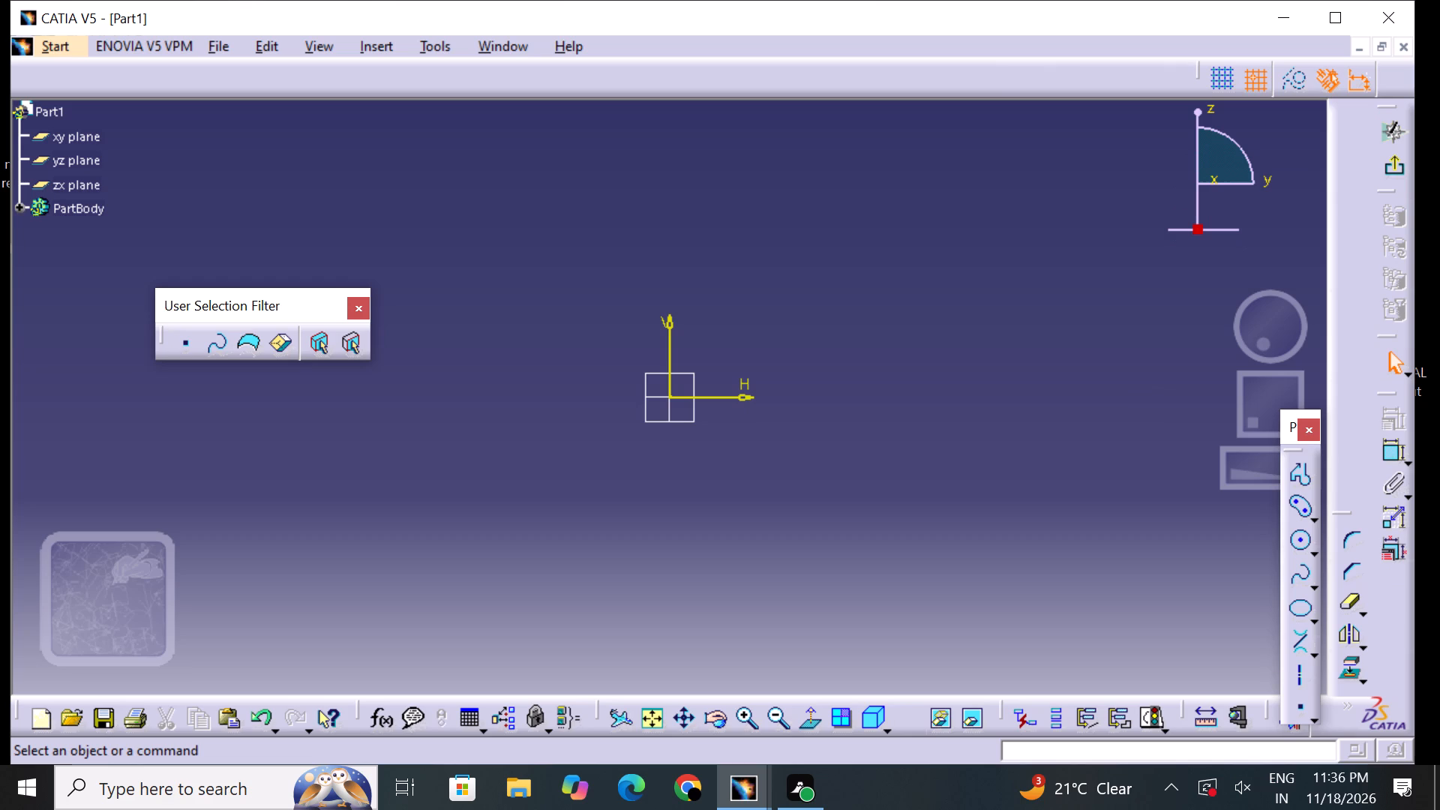
Dock the floating User Selection Filter clear of the sketch area.
drag(268, 304, 1012, 98)
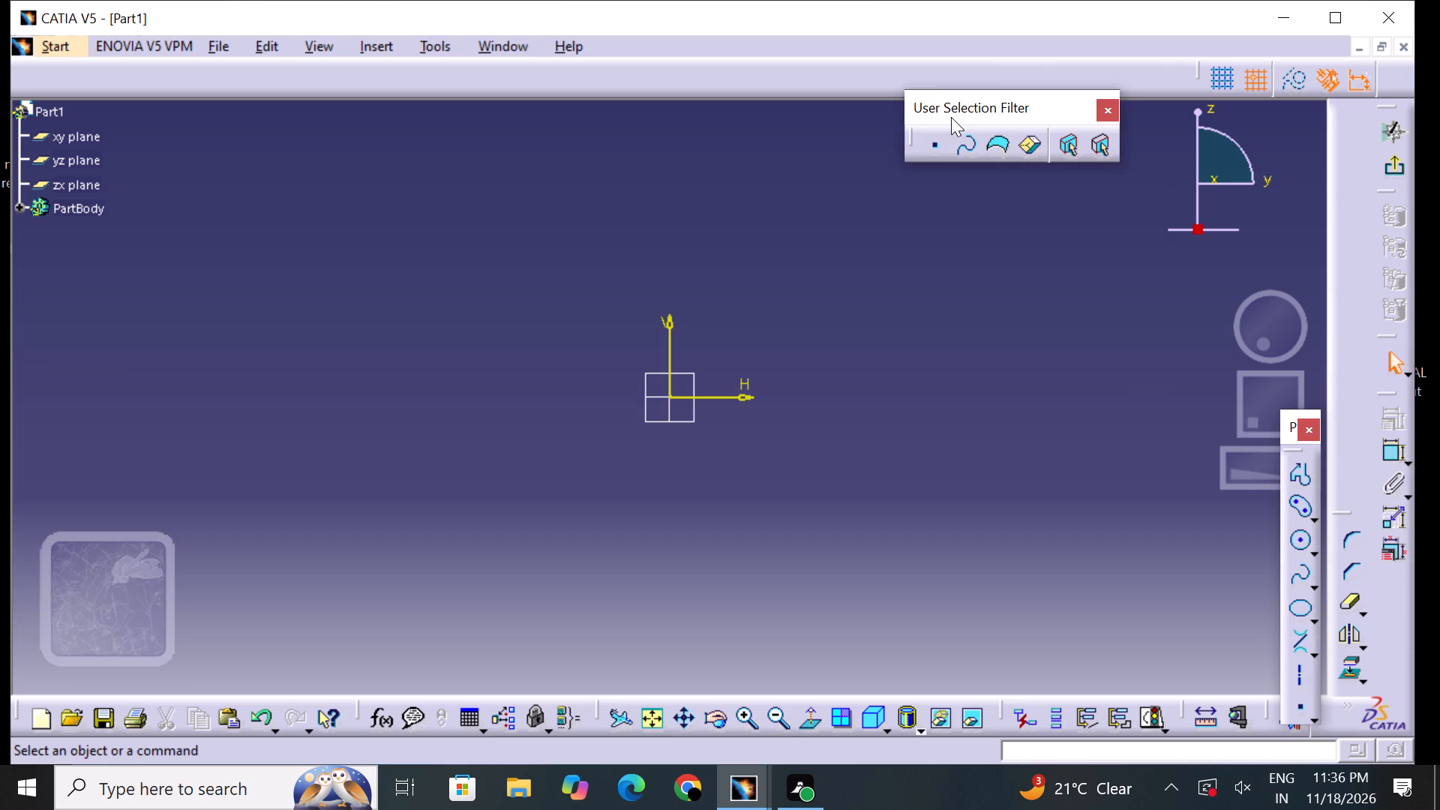
drag(959, 108, 1025, 52)
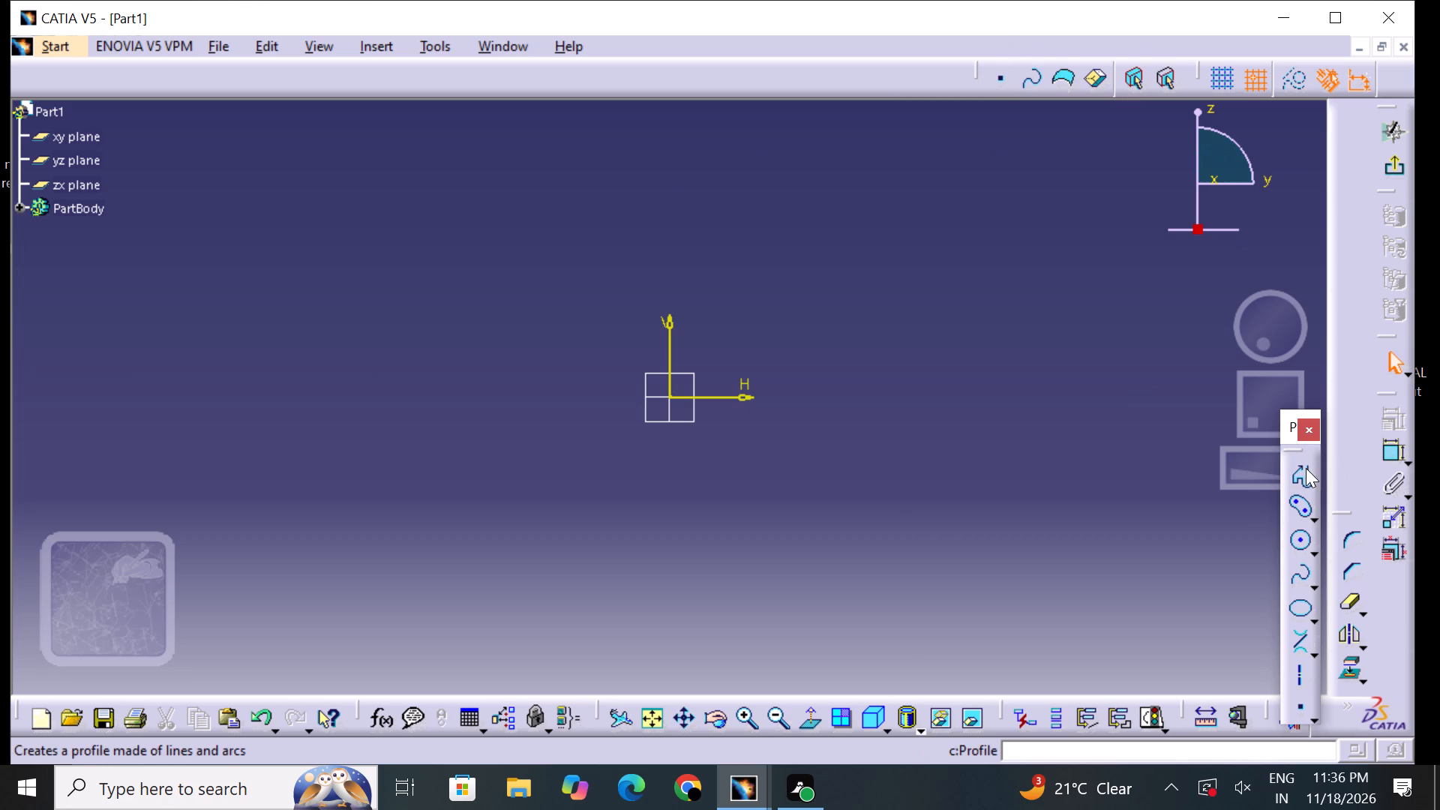
Sketch a closed inverted-U profile about 210 mm wide along the H axis, with a left leg about 70 mm and a right leg about 60 mm deep.
click(1305, 469)
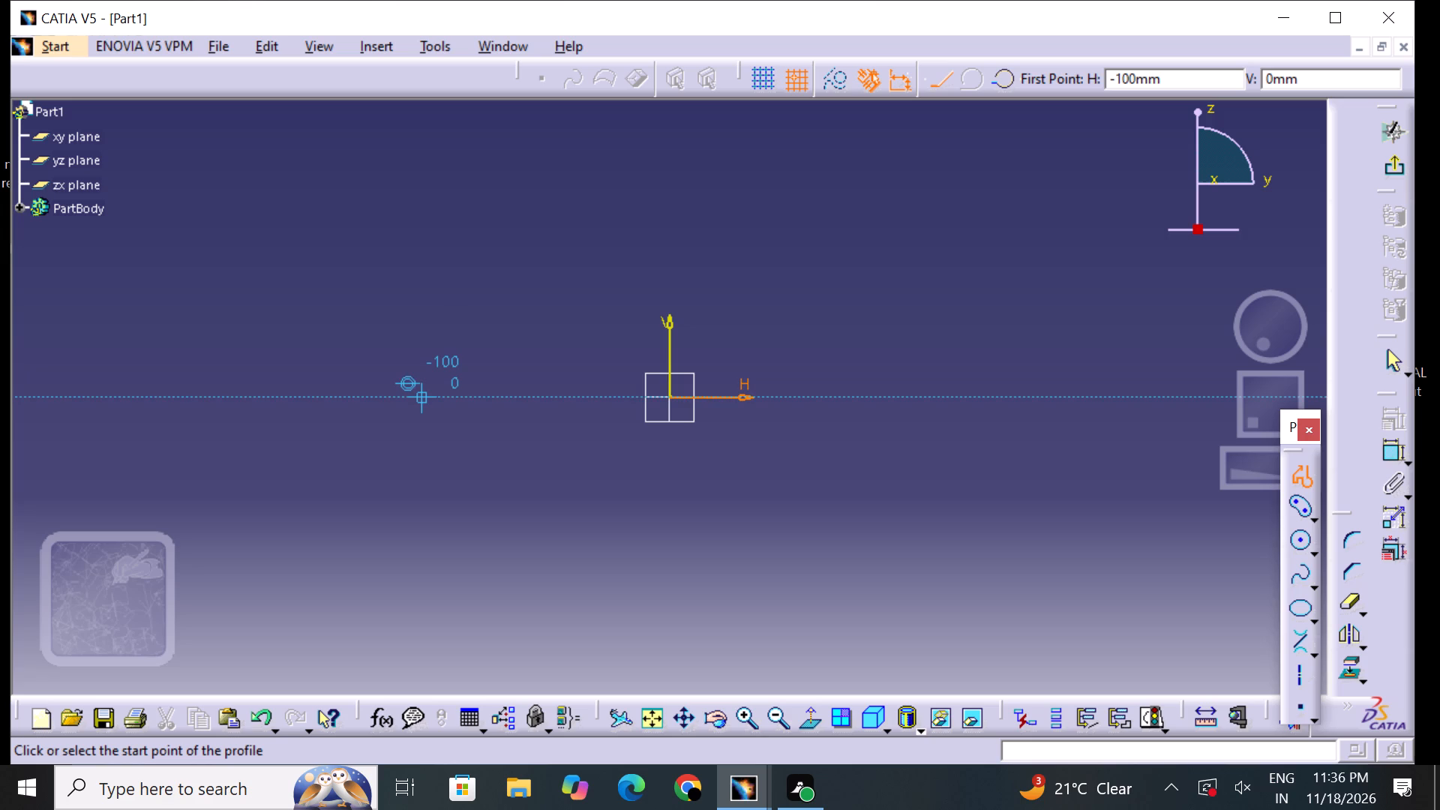
click(426, 398)
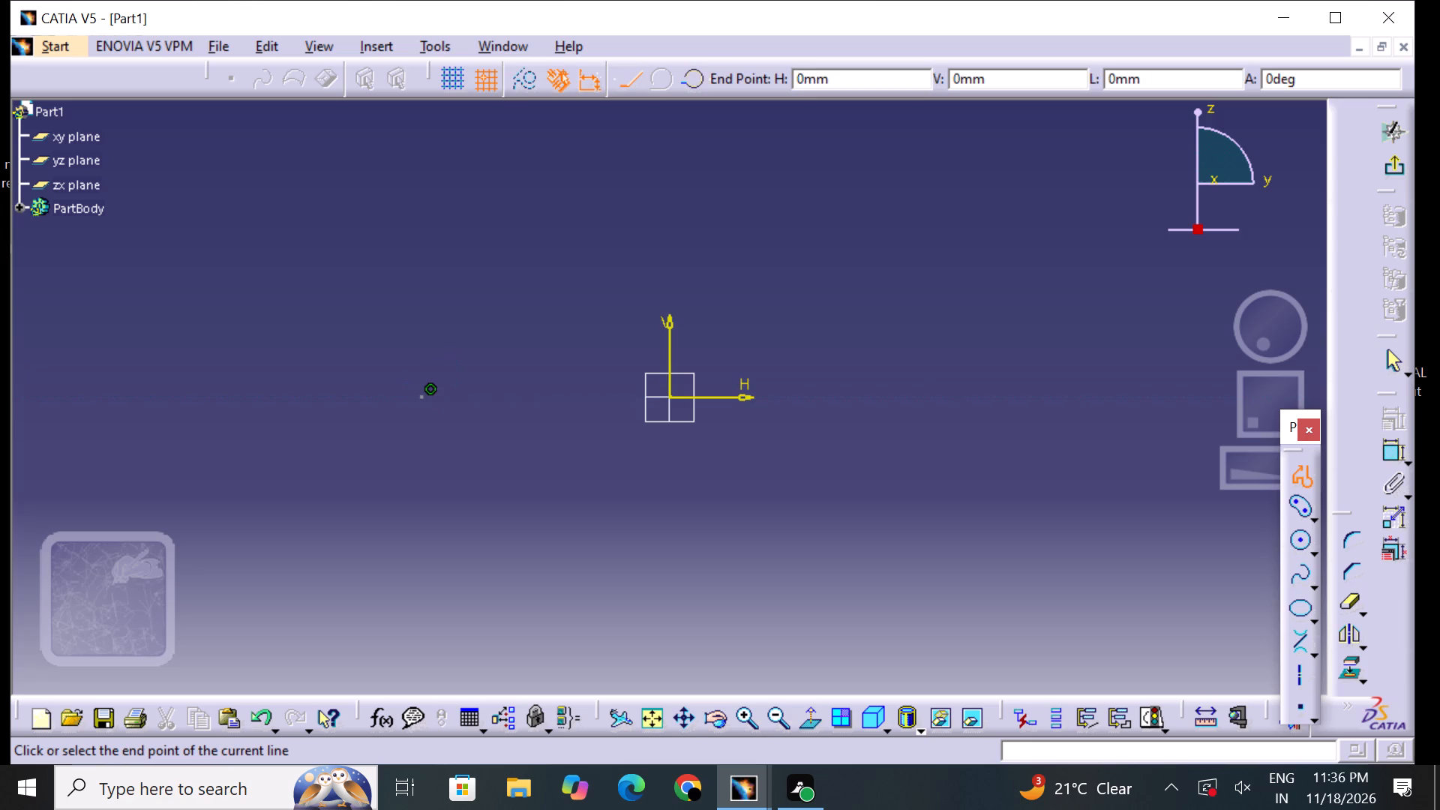
click(937, 400)
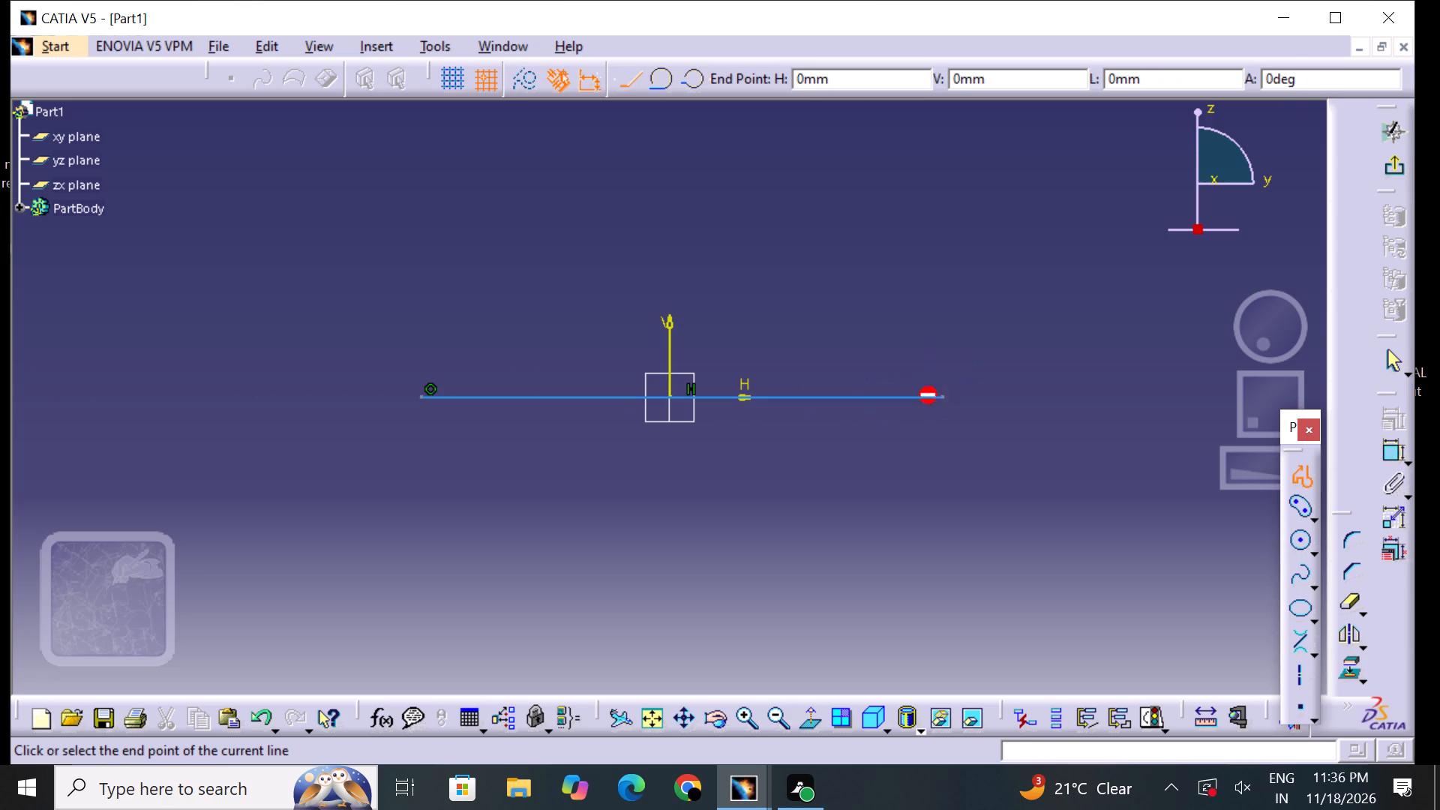
click(934, 535)
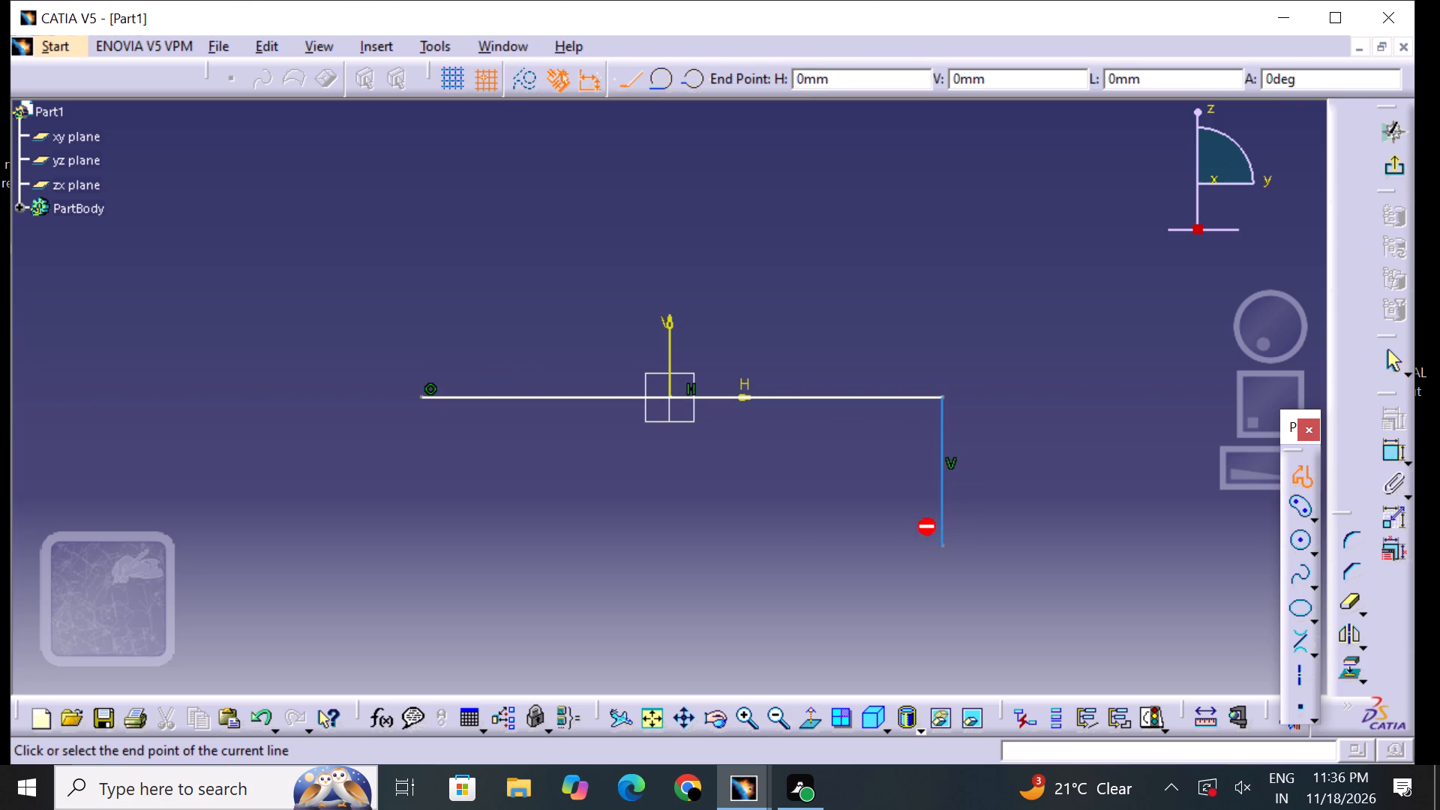
click(873, 539)
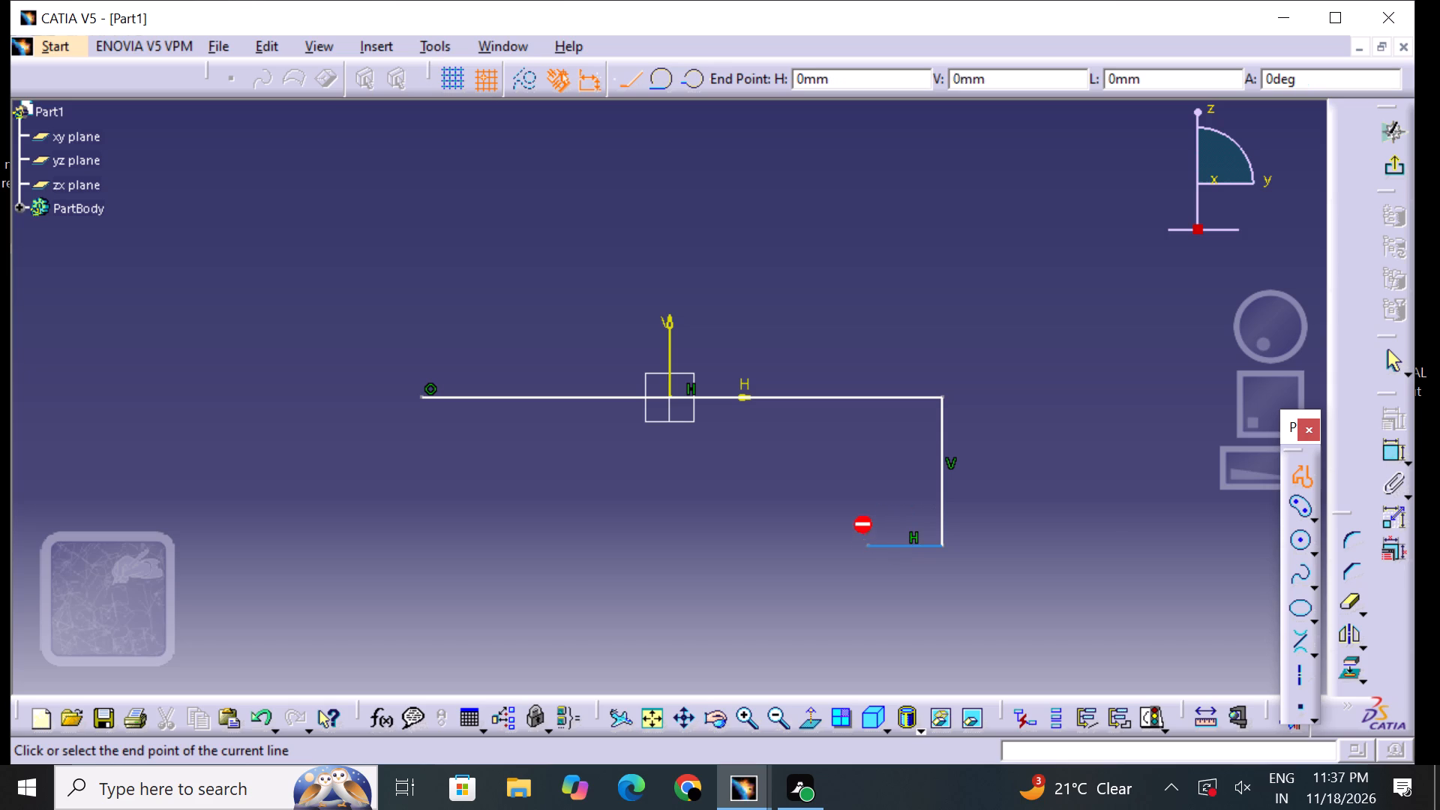
click(875, 463)
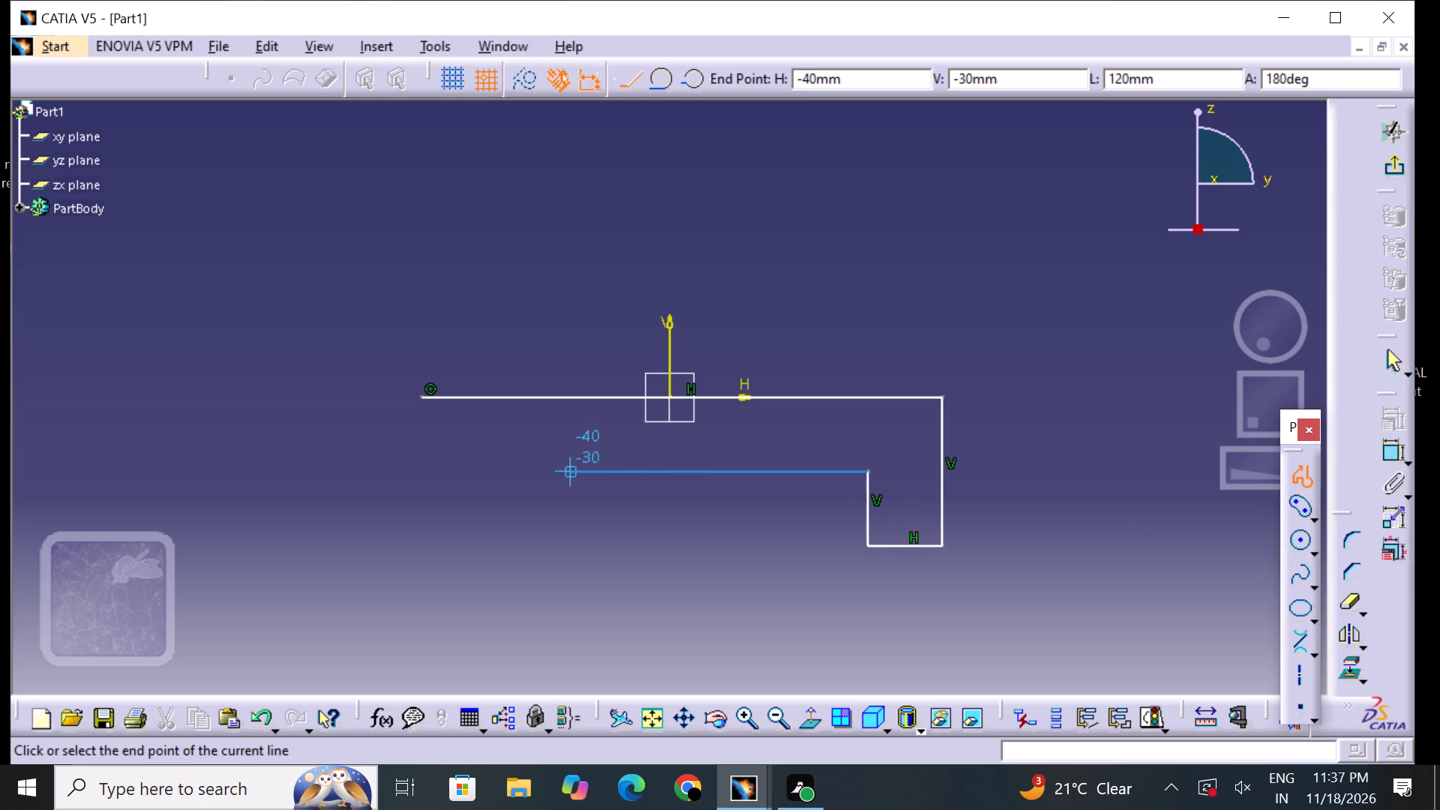
click(496, 465)
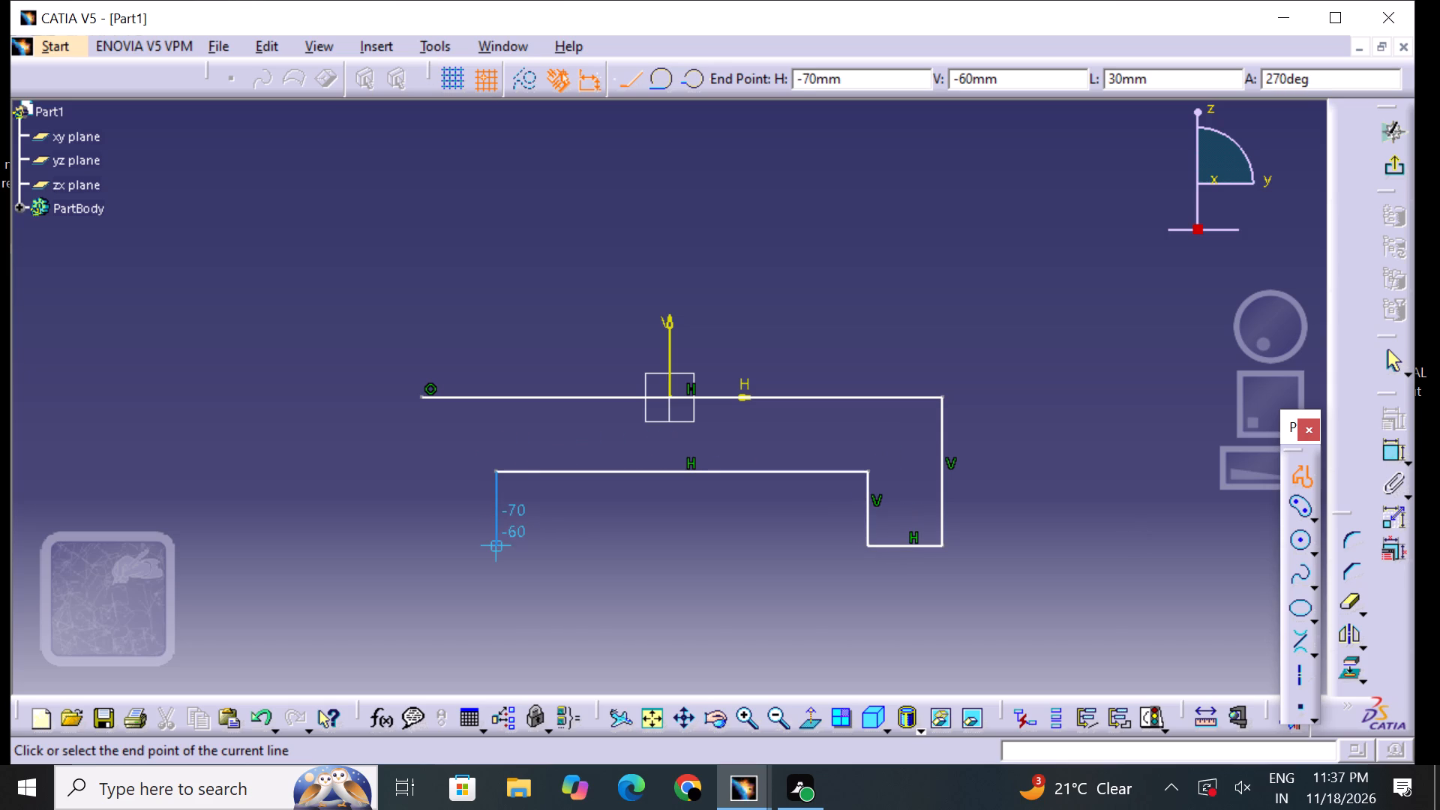
click(491, 558)
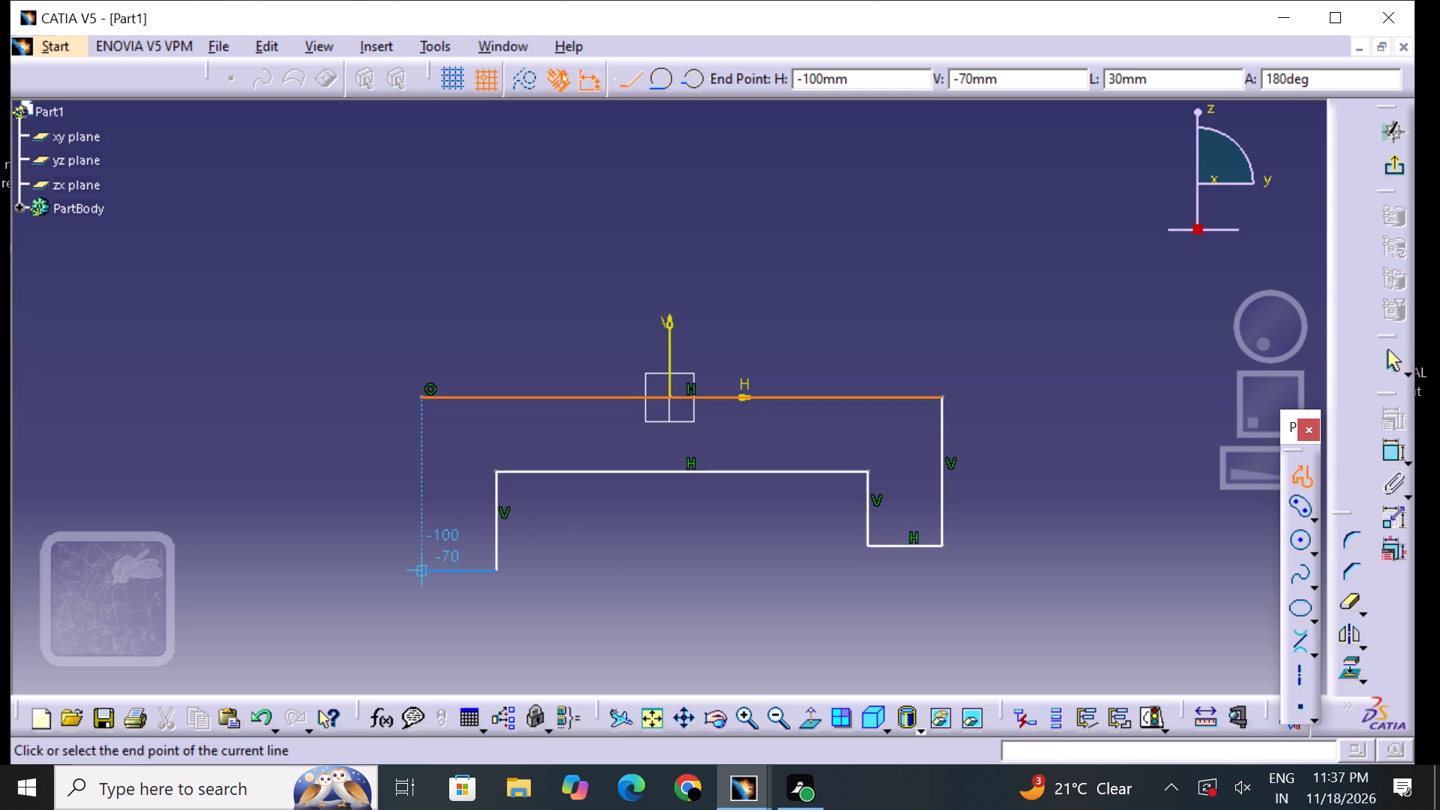
click(420, 567)
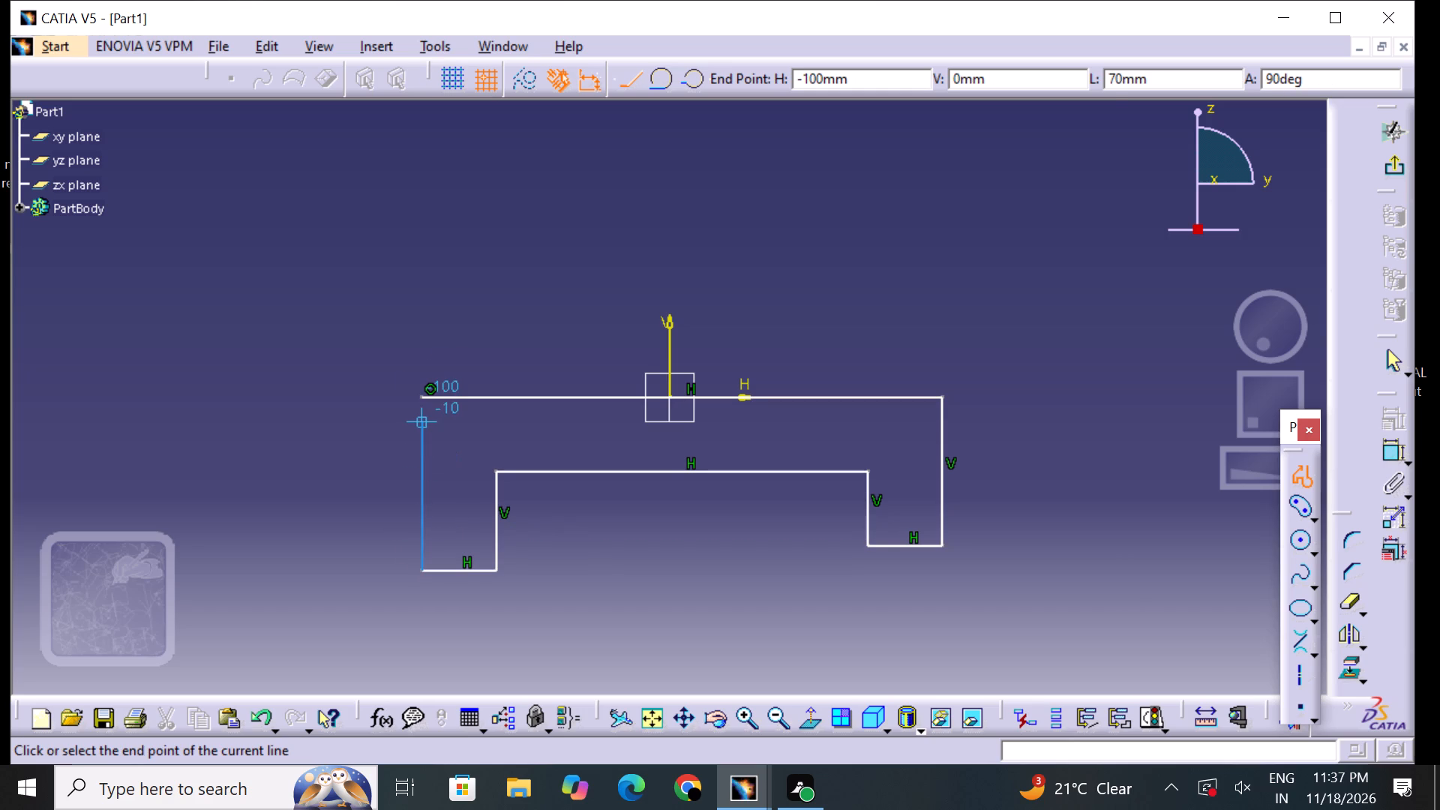
click(428, 407)
click(483, 434)
Dimension the length of the profile's outer left vertical edge.
scroll(673, 570, down, 1)
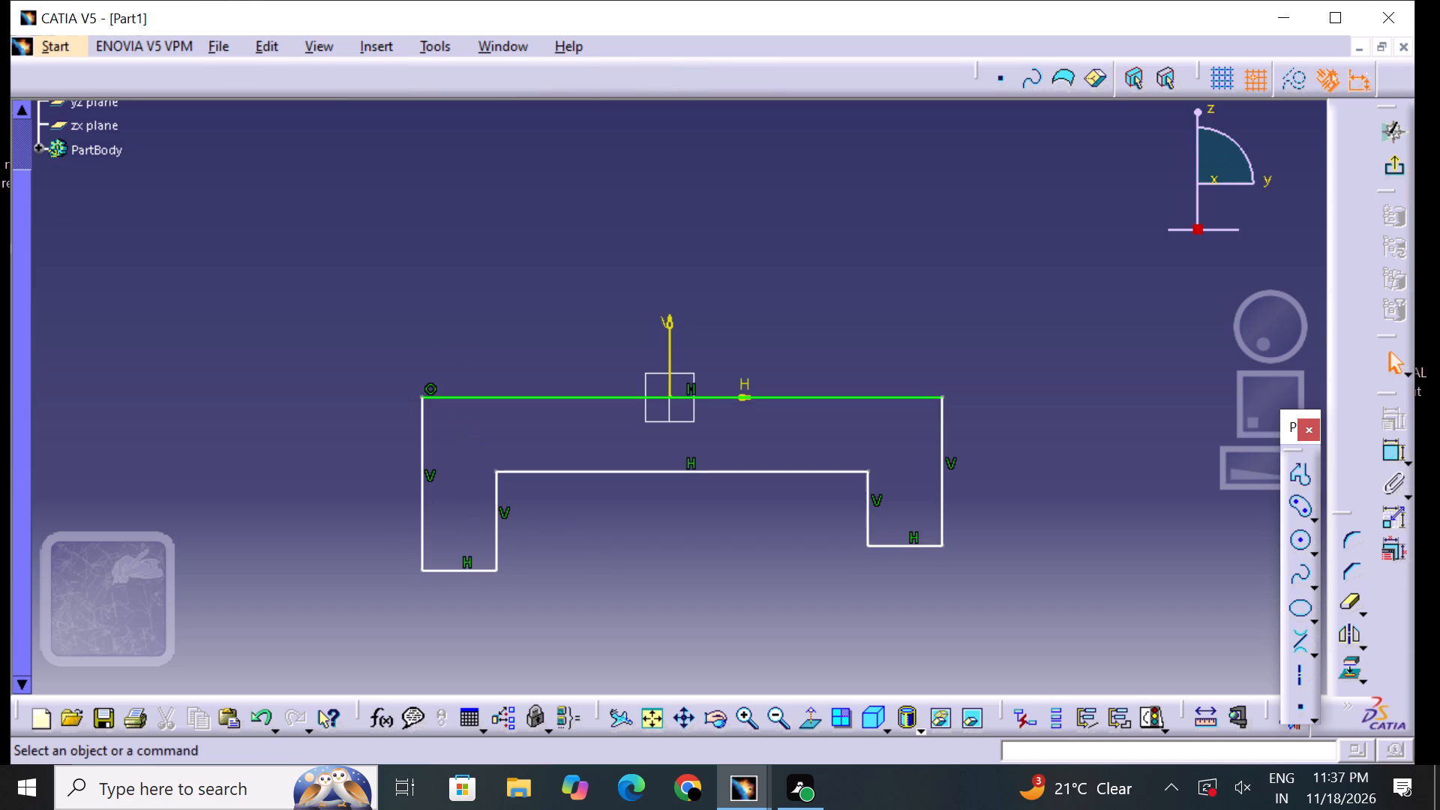
middle_click(673, 570)
click(1381, 457)
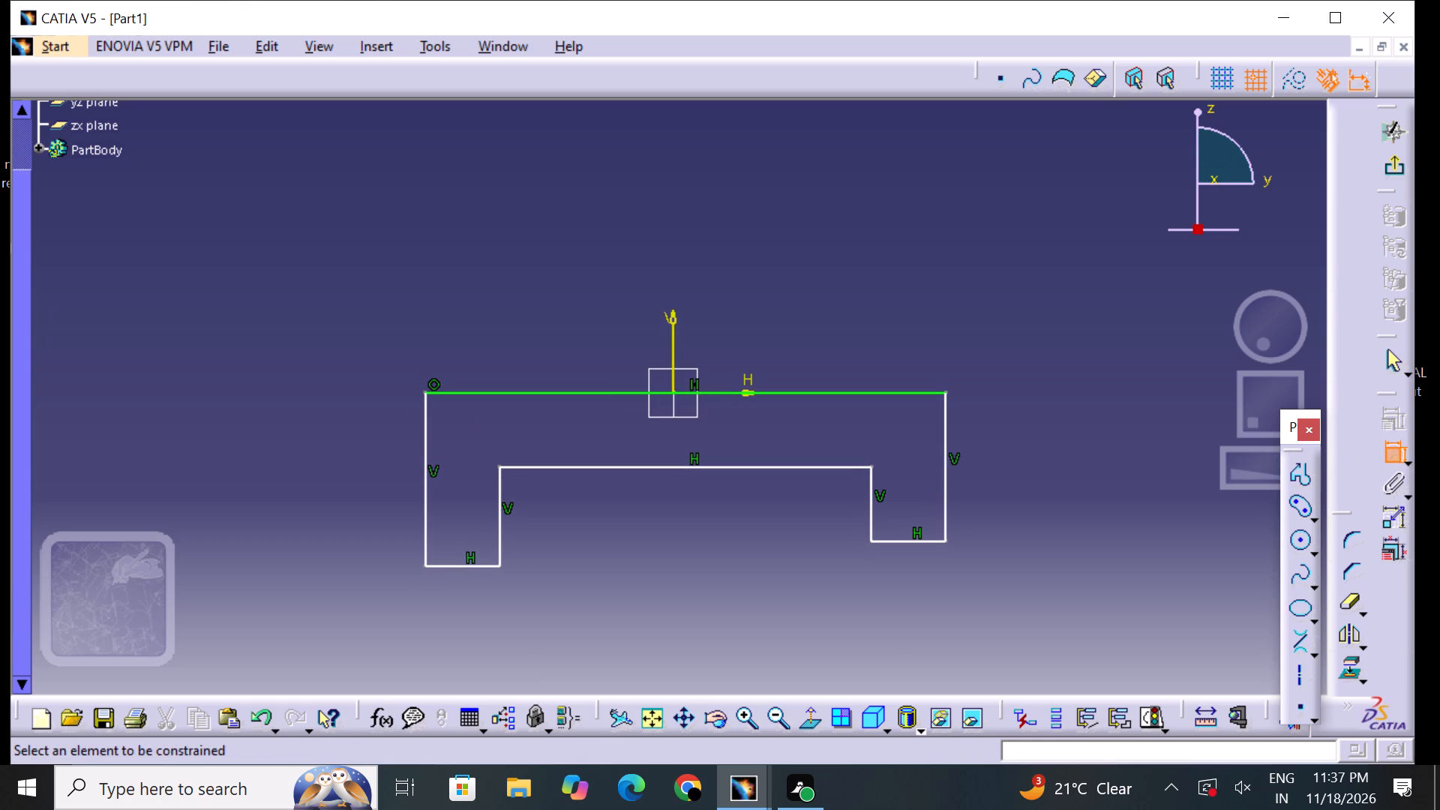
click(424, 476)
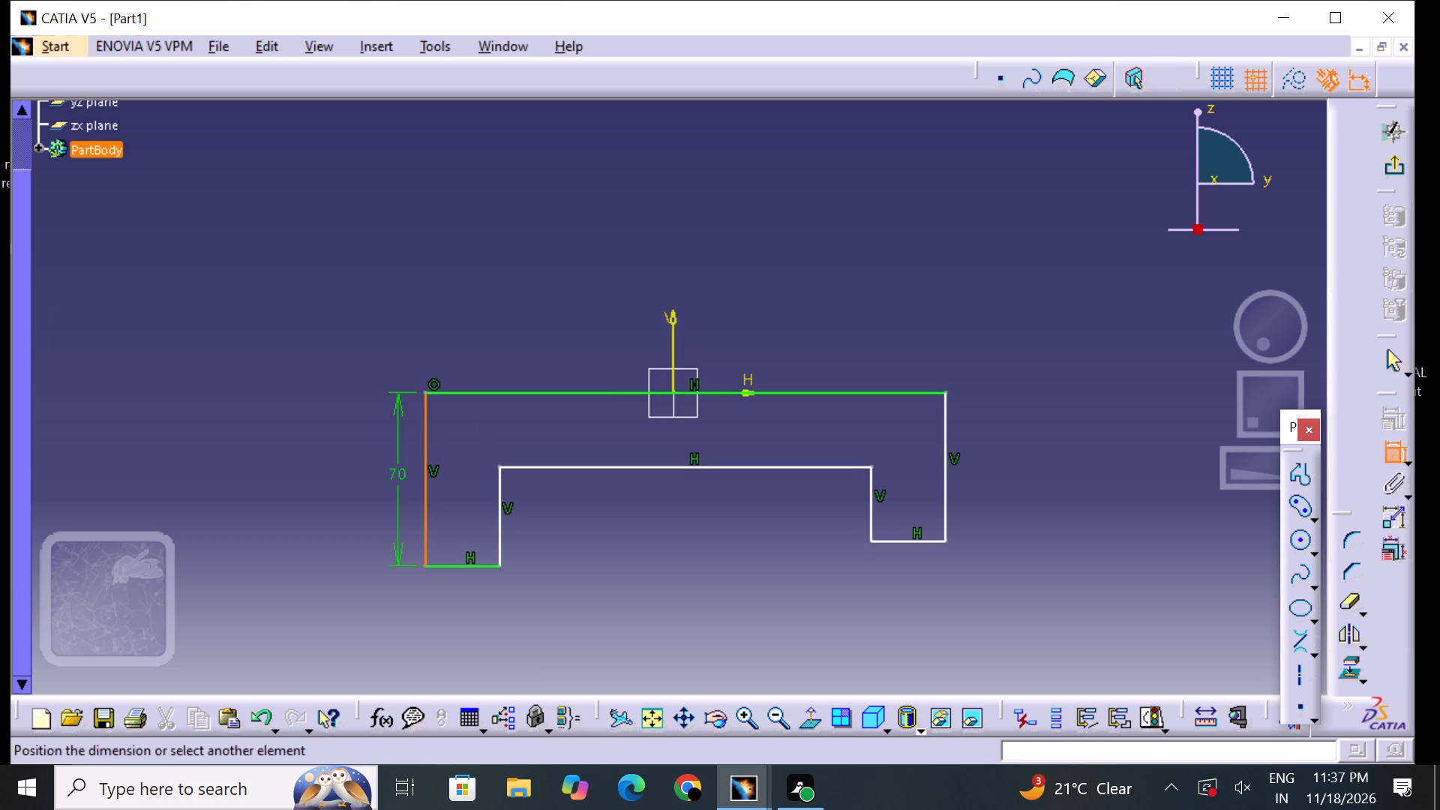
click(385, 475)
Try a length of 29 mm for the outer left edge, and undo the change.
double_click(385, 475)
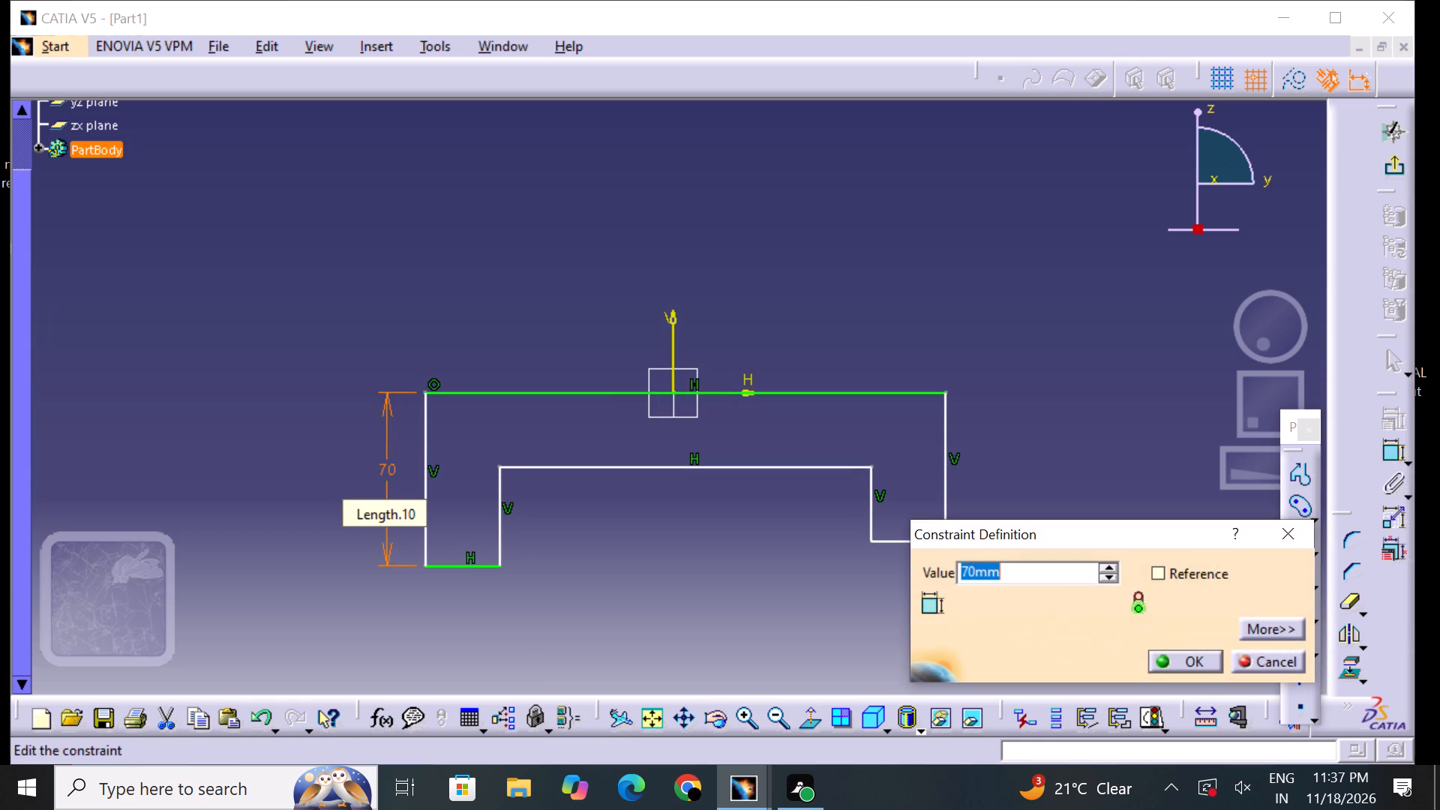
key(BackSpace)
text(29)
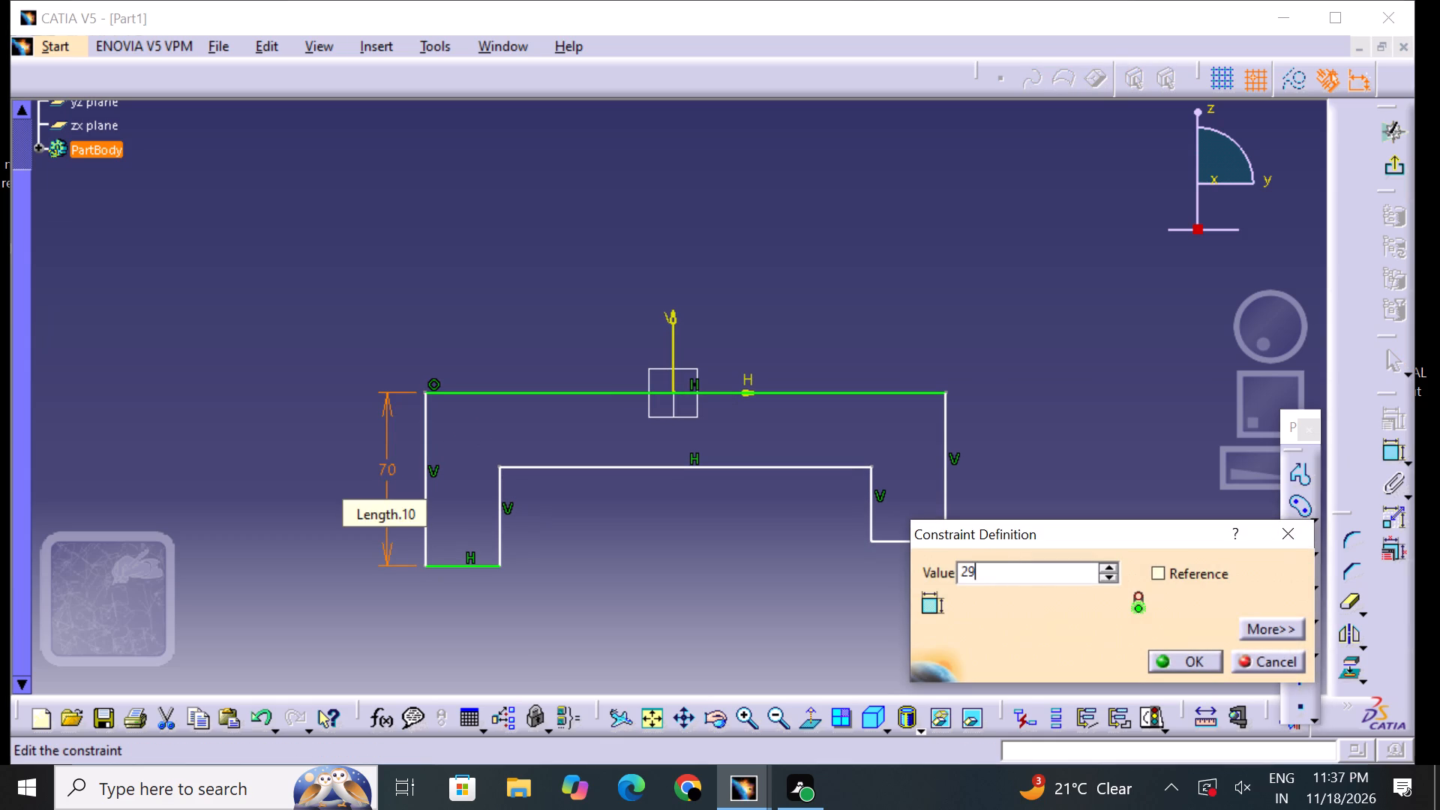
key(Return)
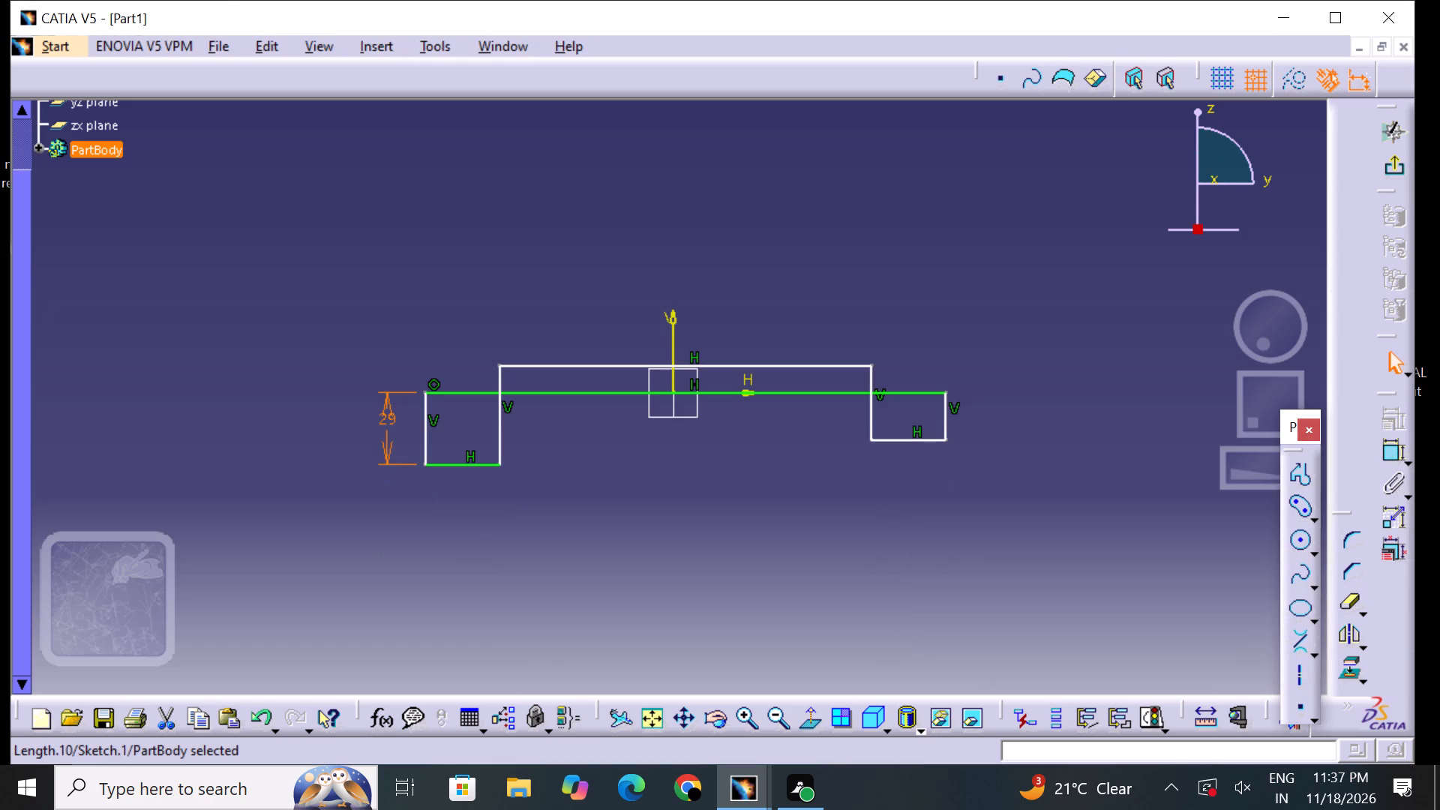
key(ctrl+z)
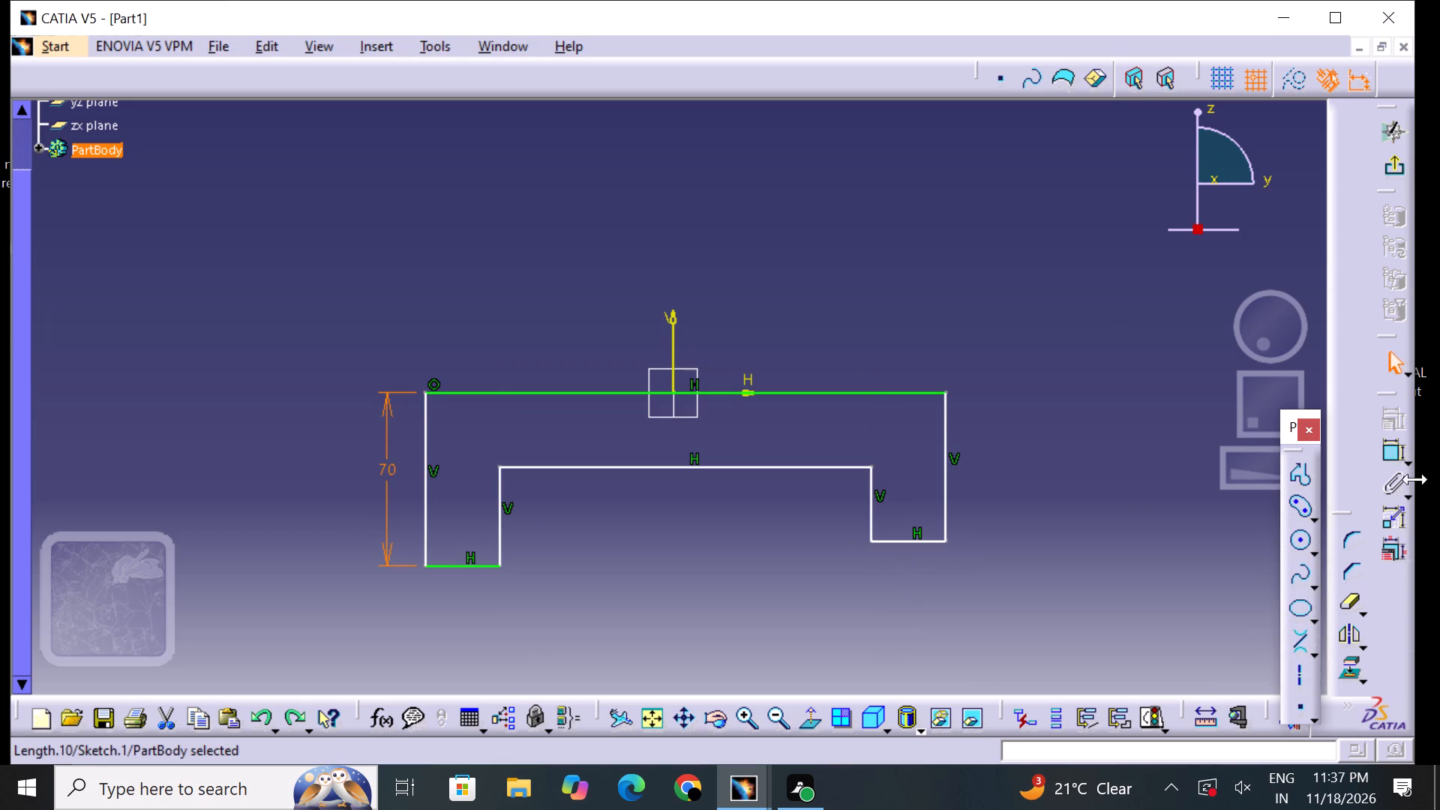
Dimension the distance between the profile's top edge and the inner horizontal edge.
click(1382, 460)
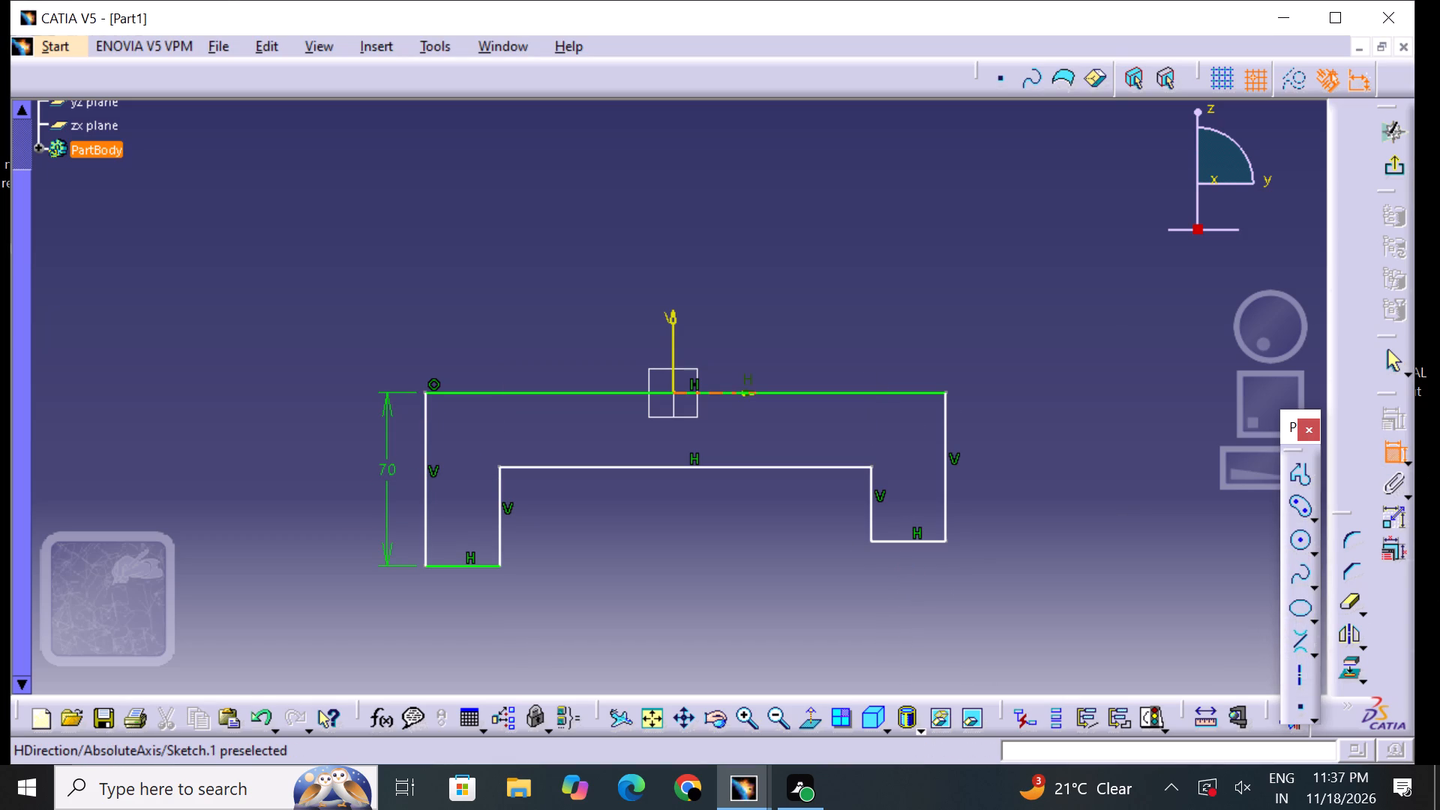
click(751, 393)
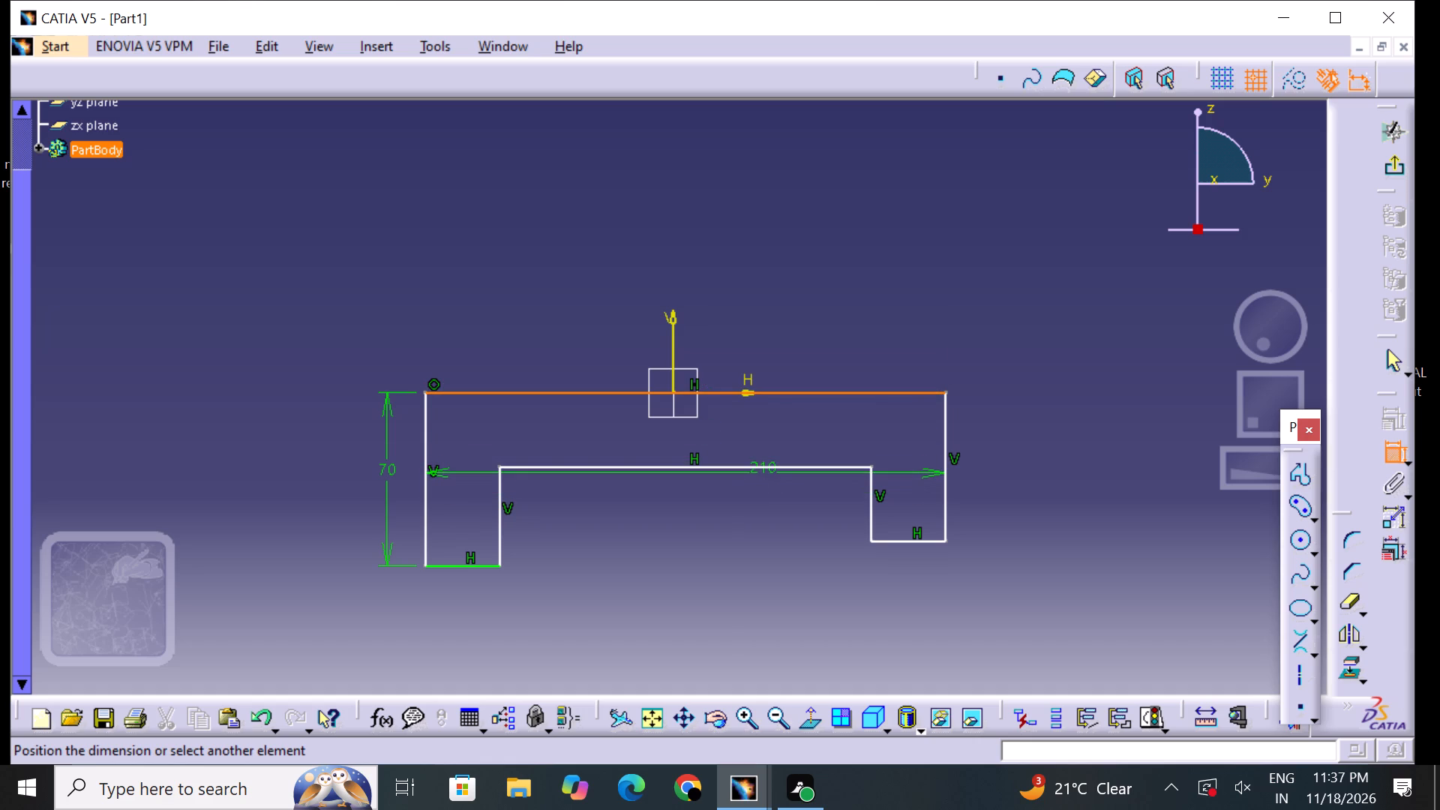
click(758, 463)
click(753, 427)
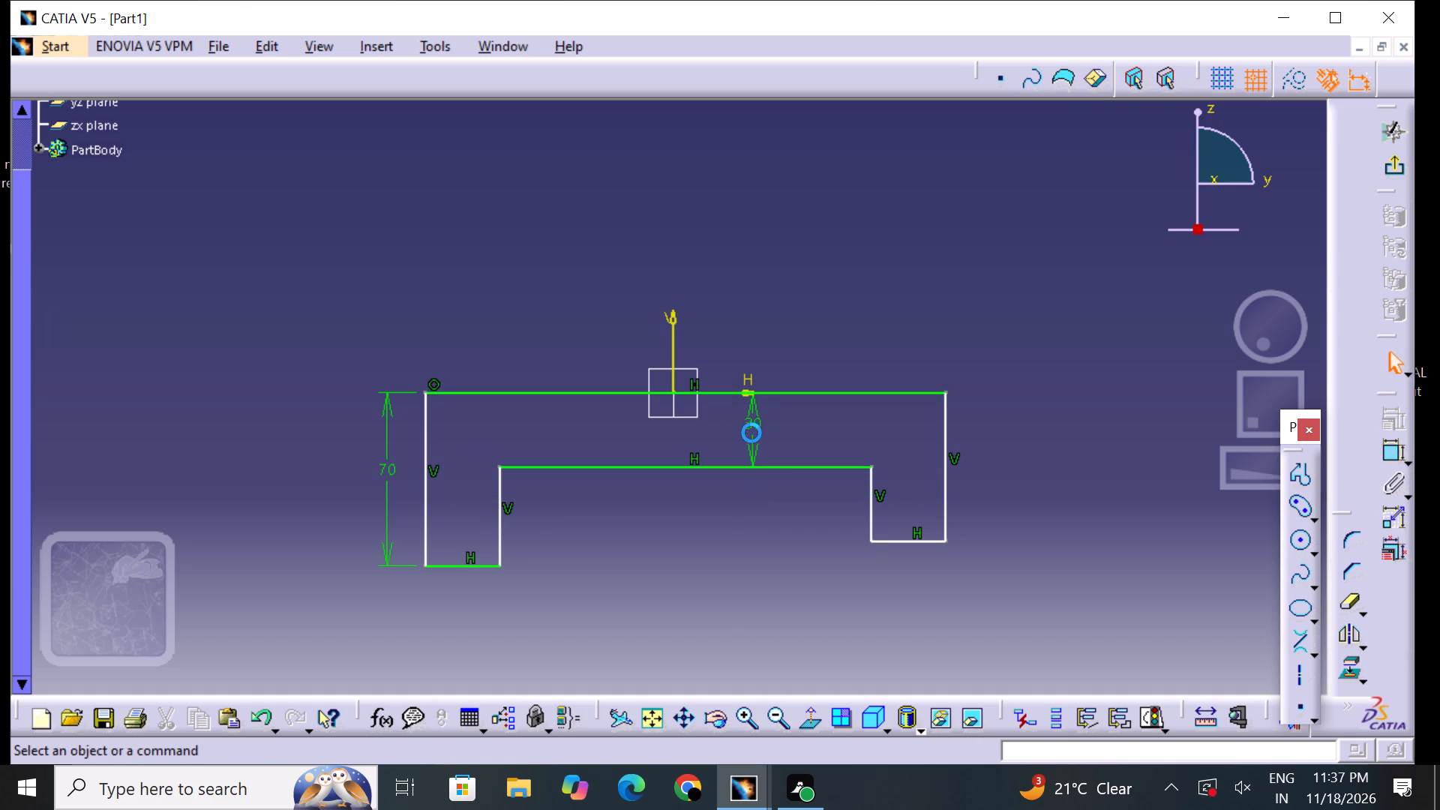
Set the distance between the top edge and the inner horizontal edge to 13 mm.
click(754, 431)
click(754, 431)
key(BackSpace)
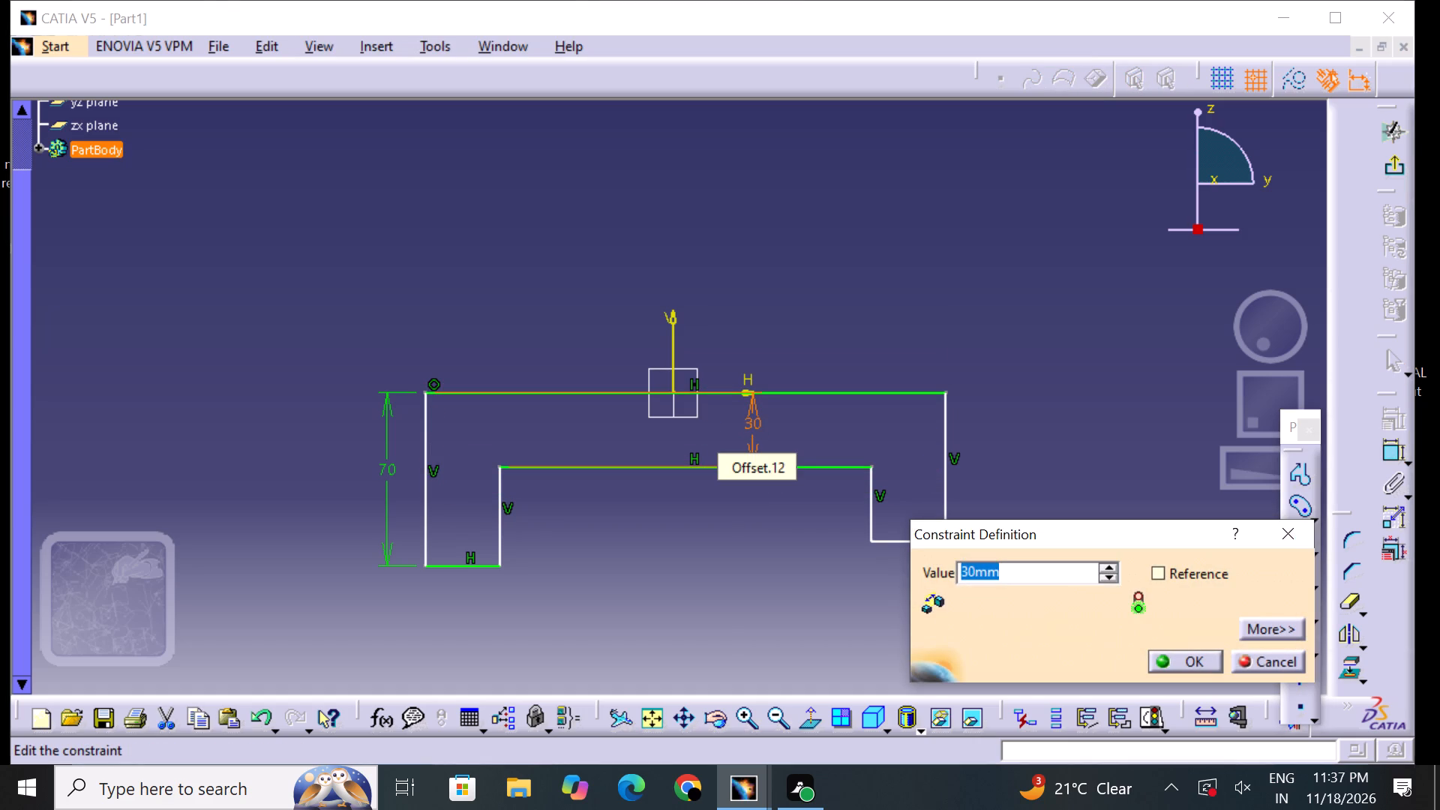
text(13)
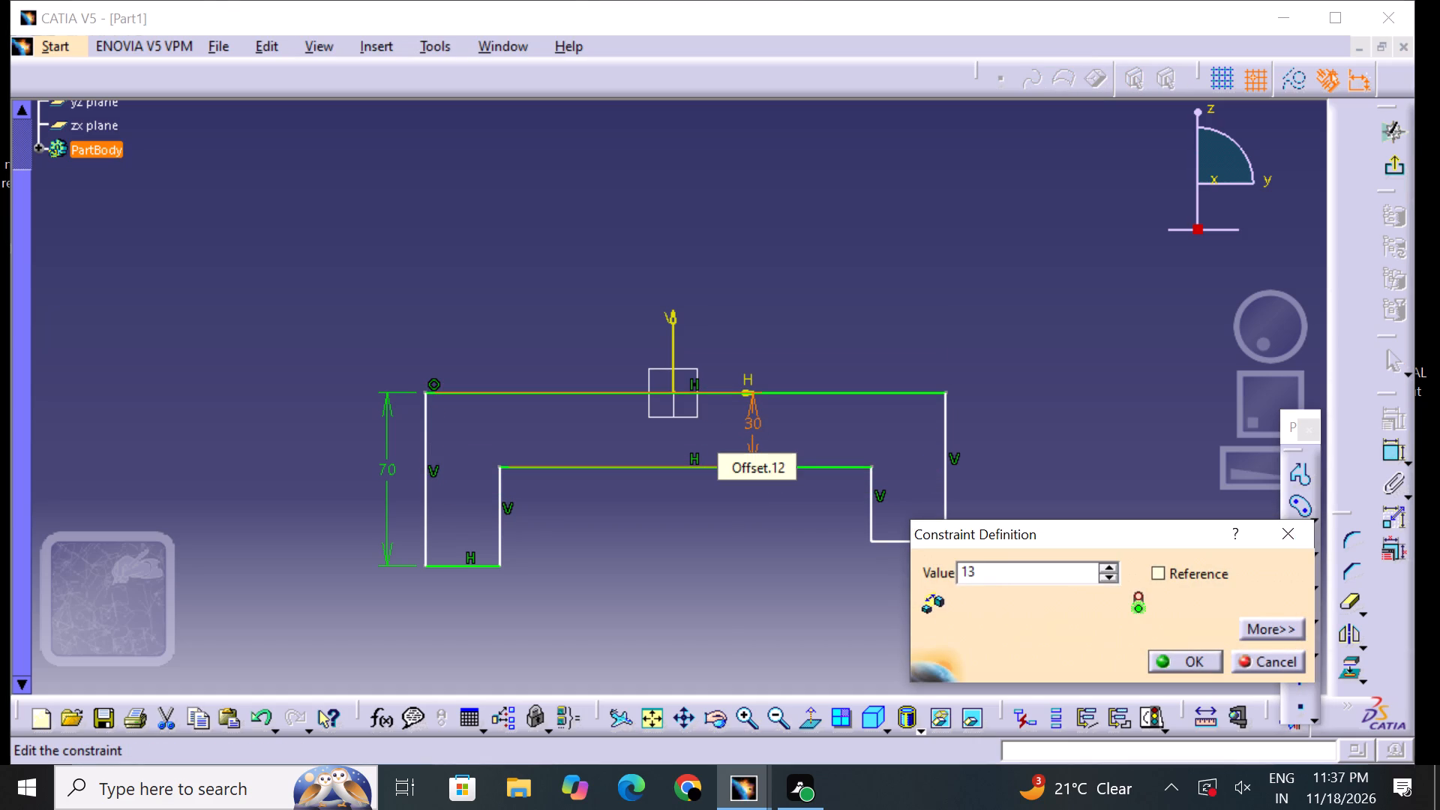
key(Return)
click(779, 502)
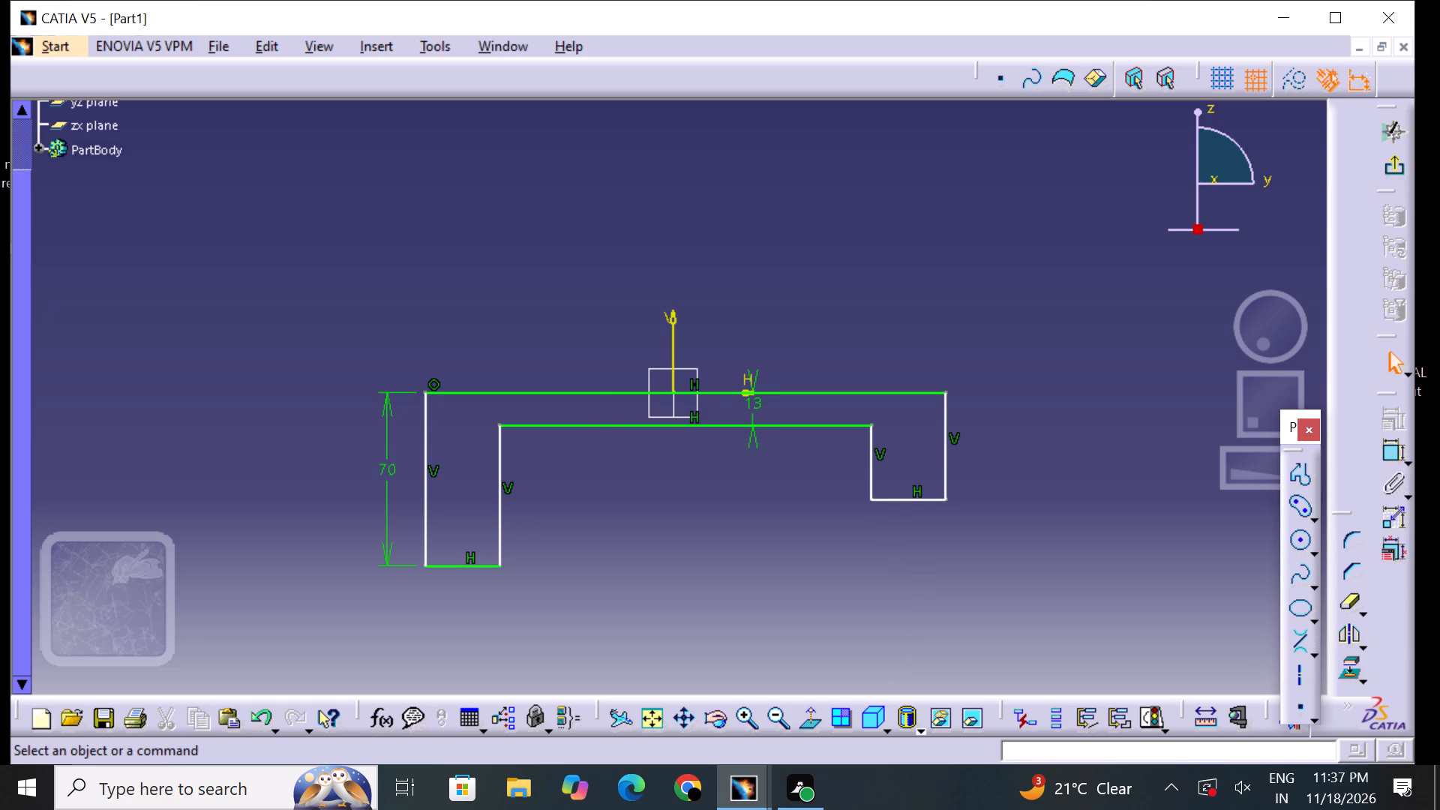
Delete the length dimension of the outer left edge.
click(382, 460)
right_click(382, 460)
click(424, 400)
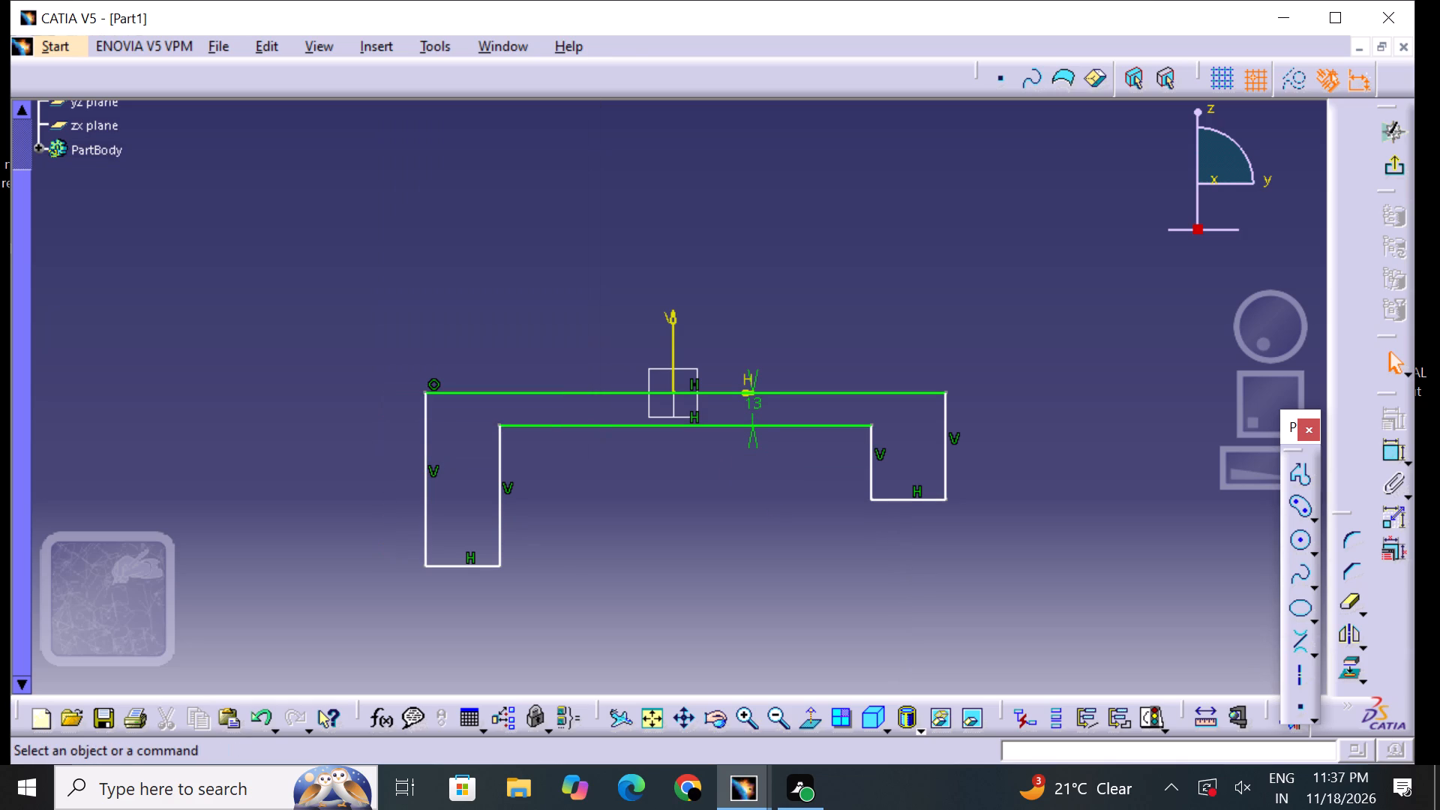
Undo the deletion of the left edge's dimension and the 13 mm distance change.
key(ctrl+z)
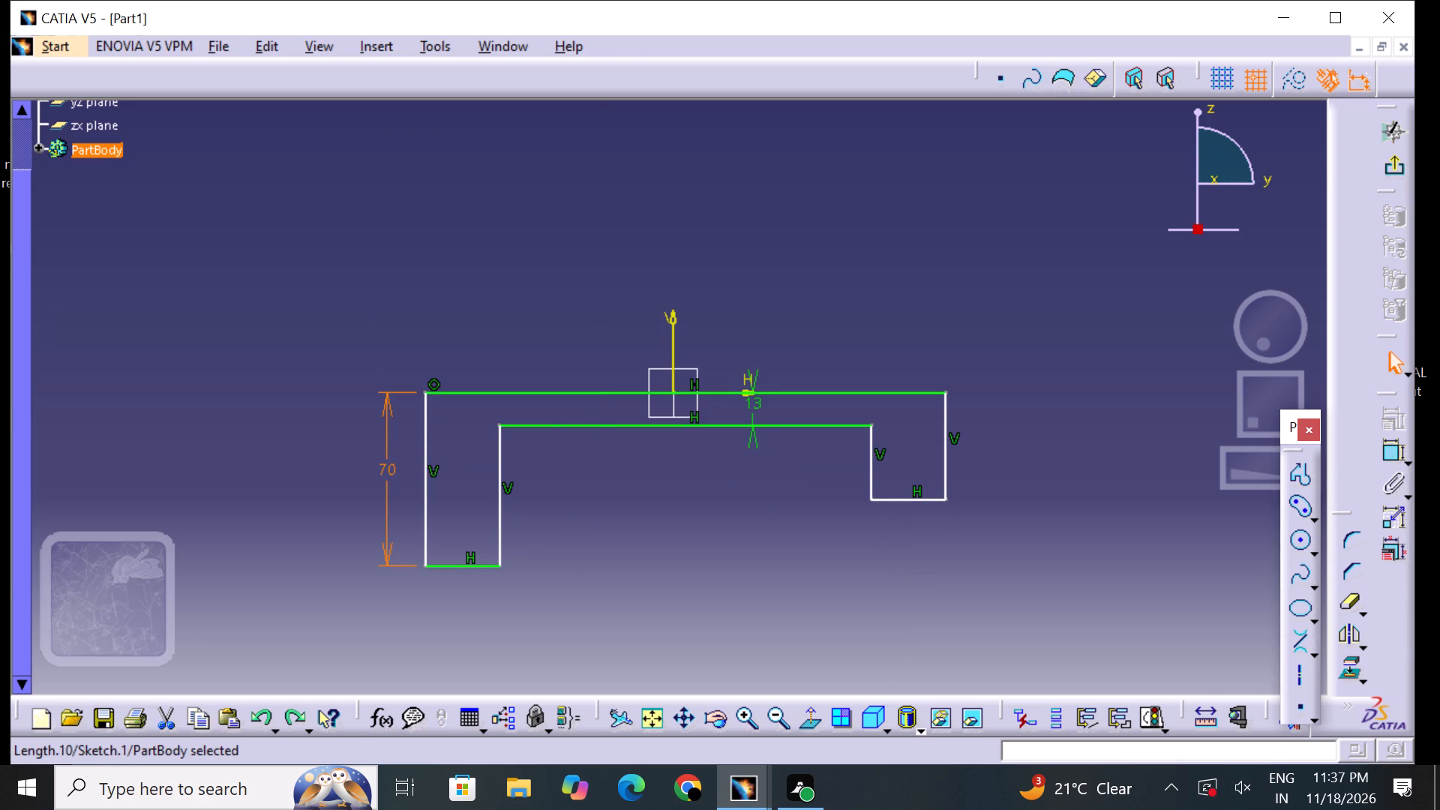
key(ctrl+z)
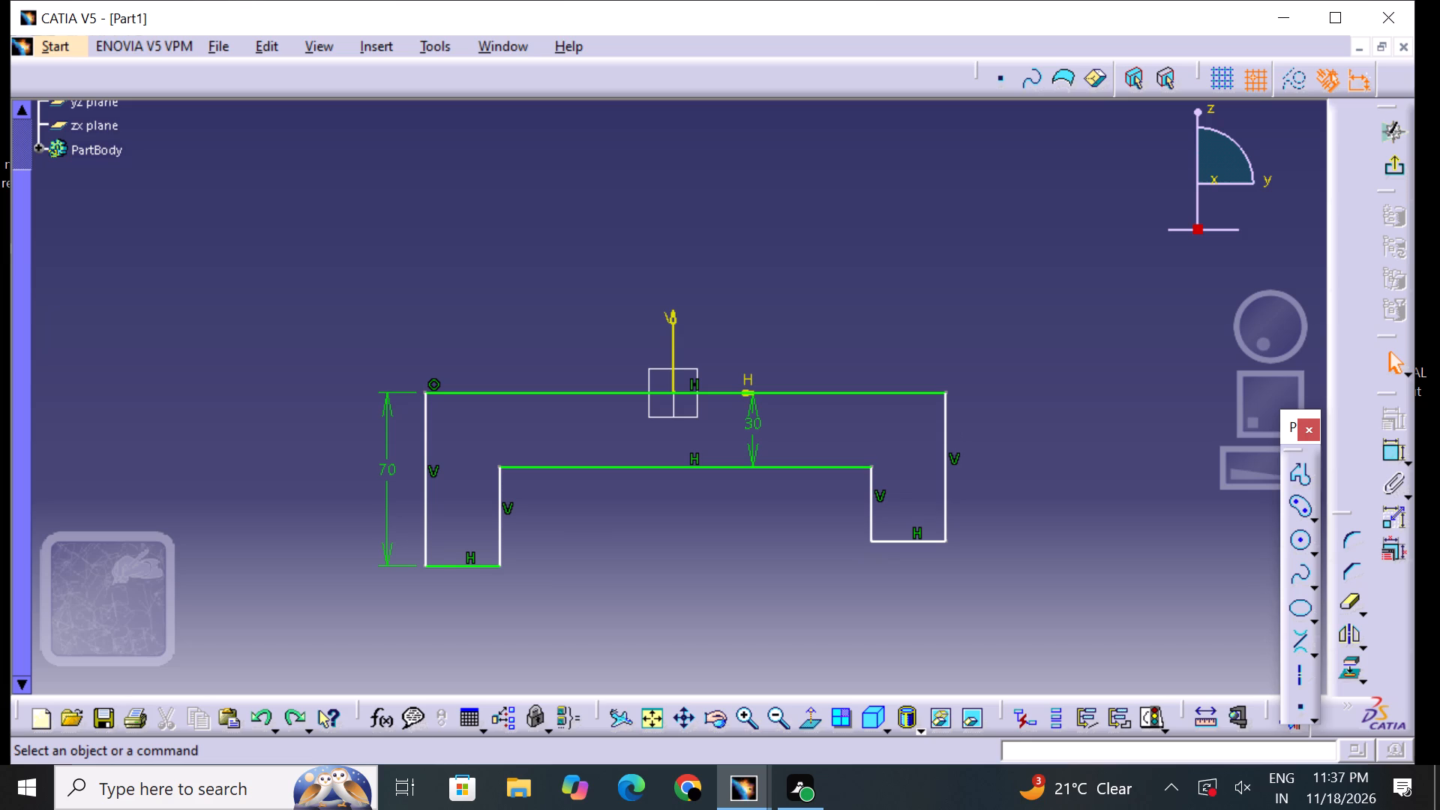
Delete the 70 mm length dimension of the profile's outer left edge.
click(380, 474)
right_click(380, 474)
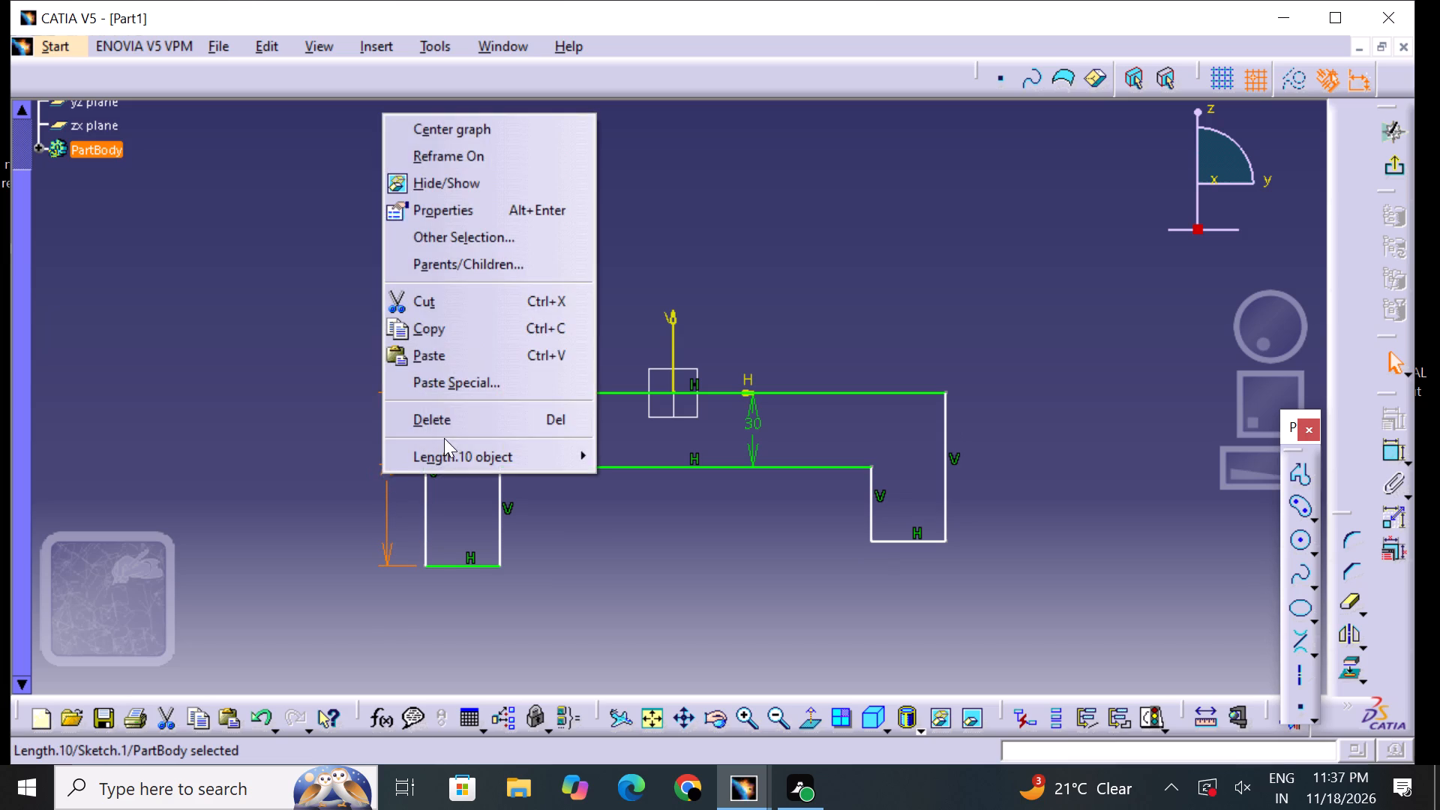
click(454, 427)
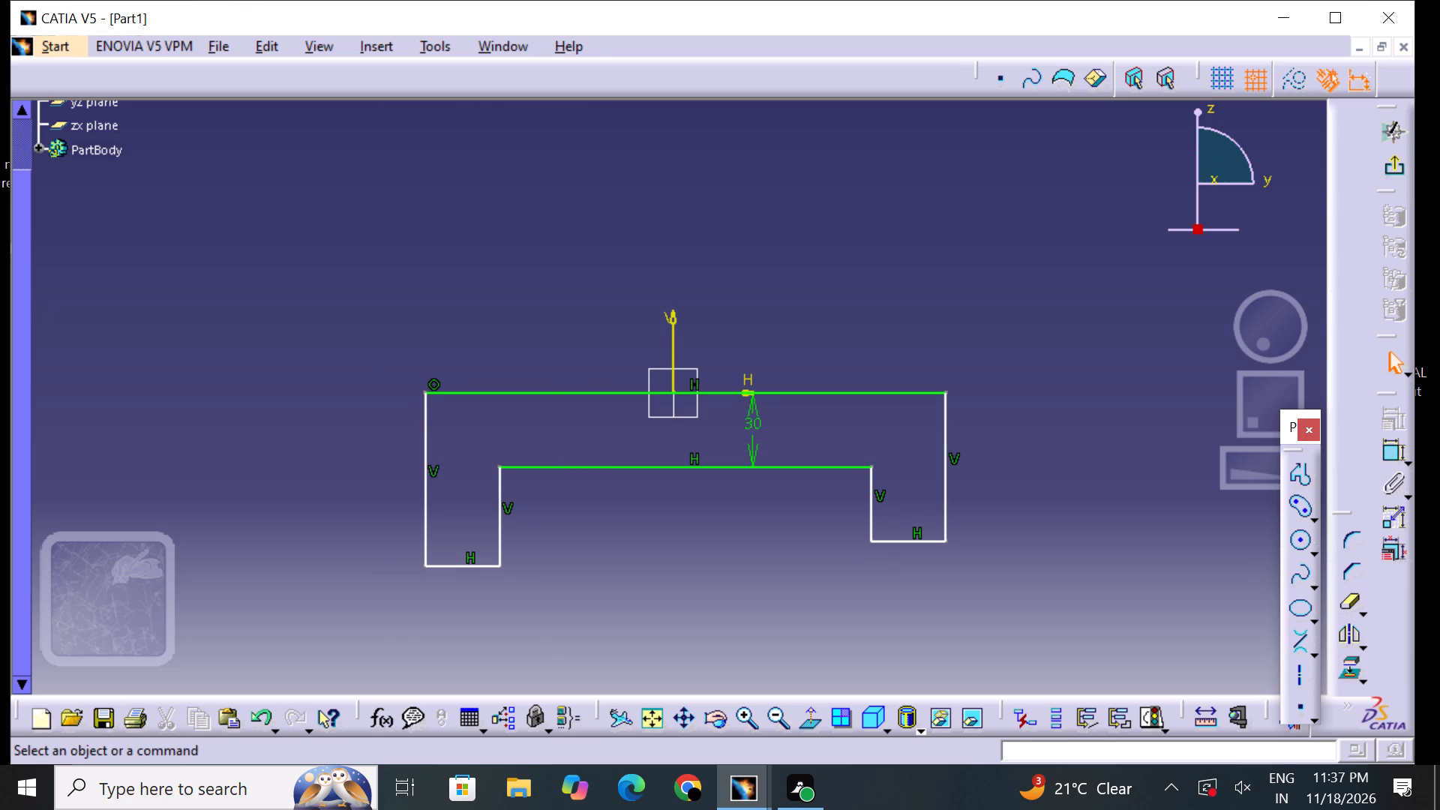
Undo the dimension deletion, the earlier dimensions and the drawn profile, back to an empty sketch.
key(ctrl+z)
key(ctrl+z)
key(ctrl+z)
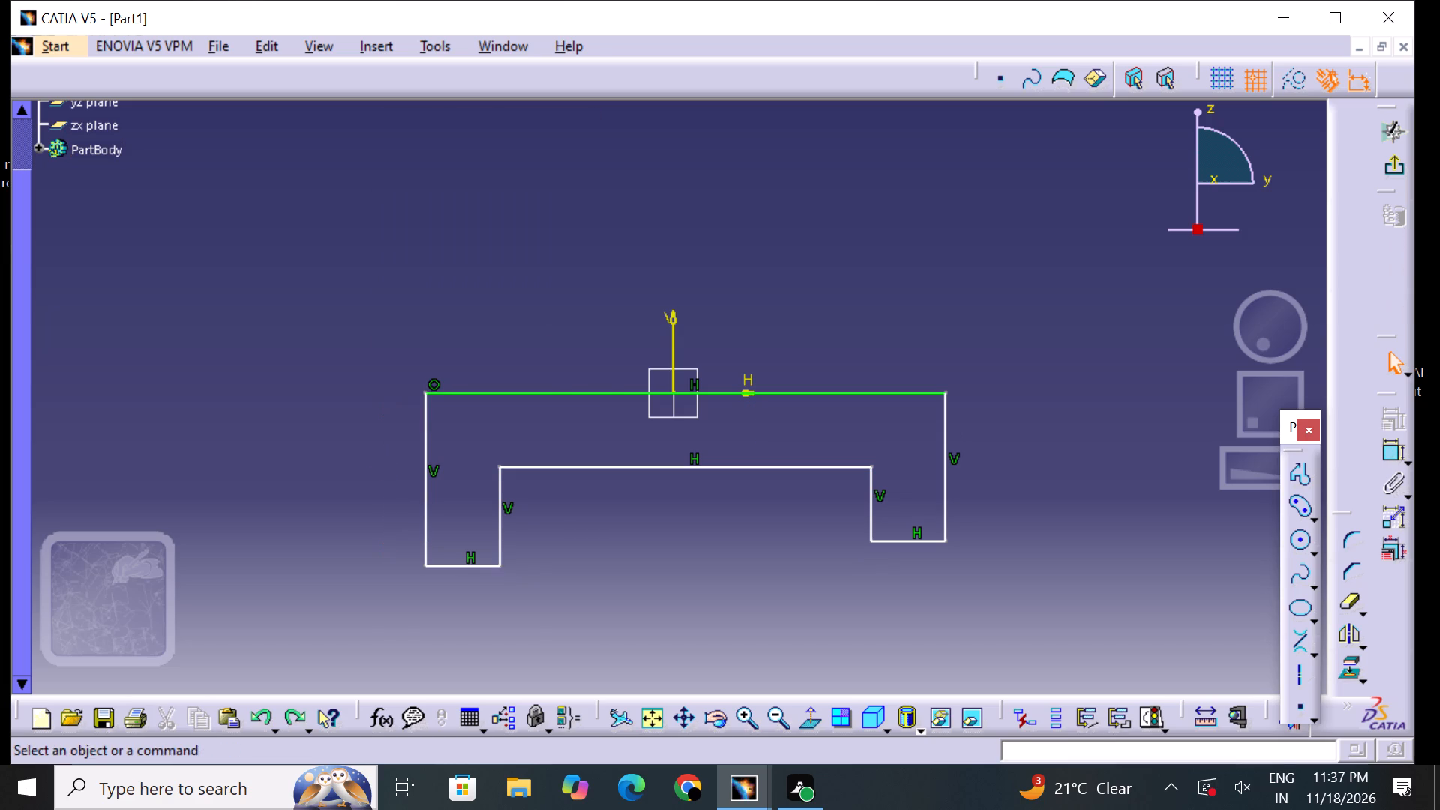
key(ctrl+z)
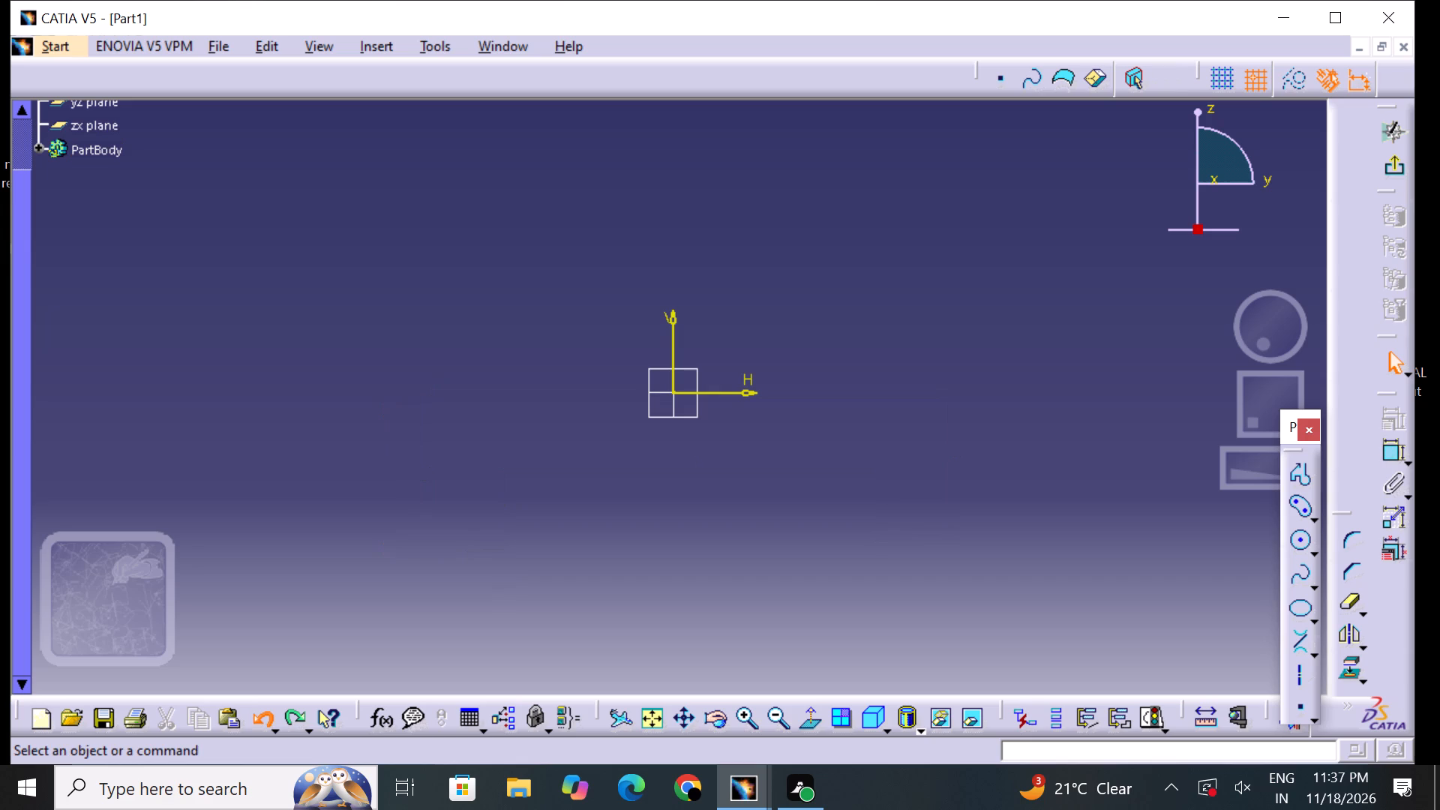
Sketch a closed inverted-U profile from H -70, V 0, about 170 mm wide and 40 mm high, with legs about 20 mm wide.
click(1306, 472)
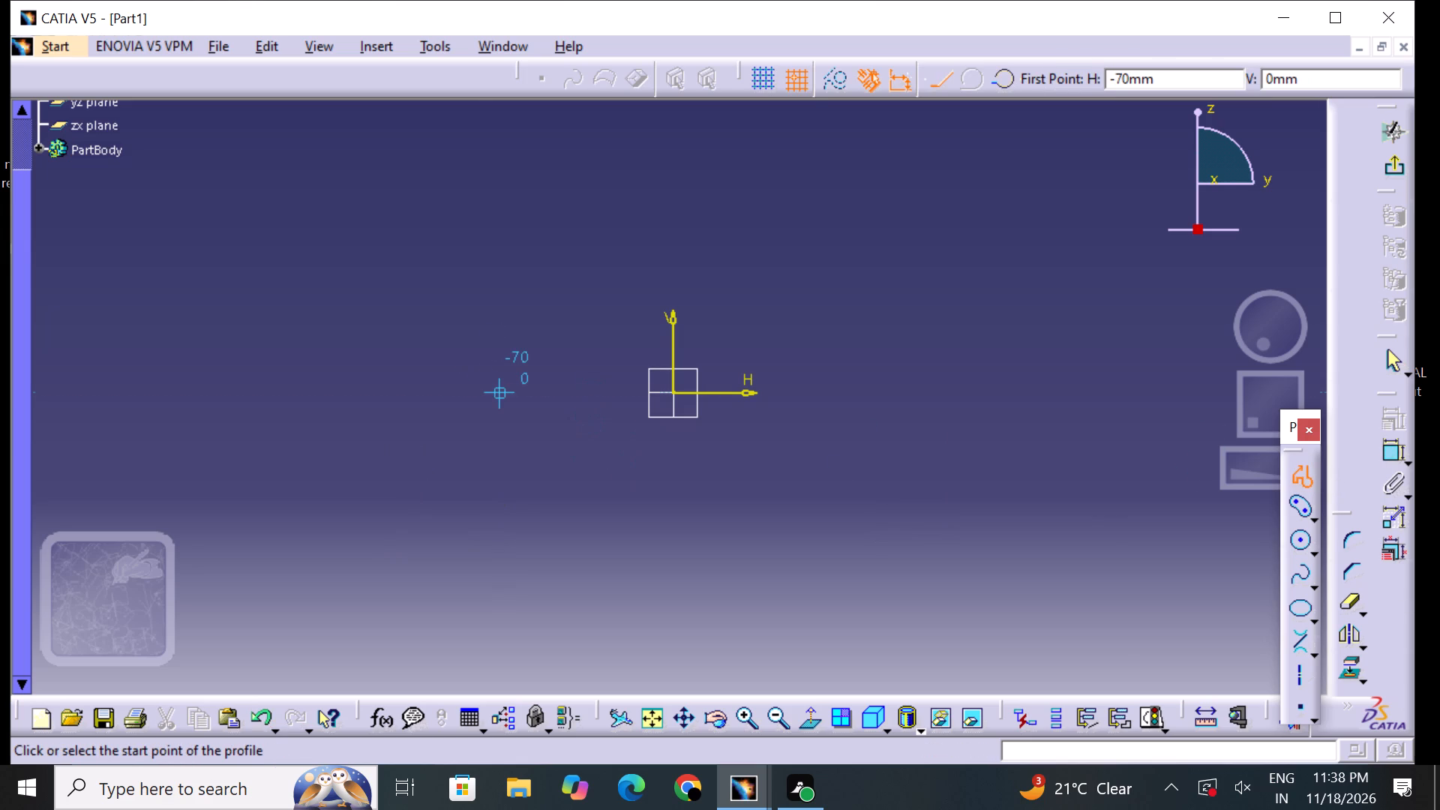
click(502, 391)
click(919, 398)
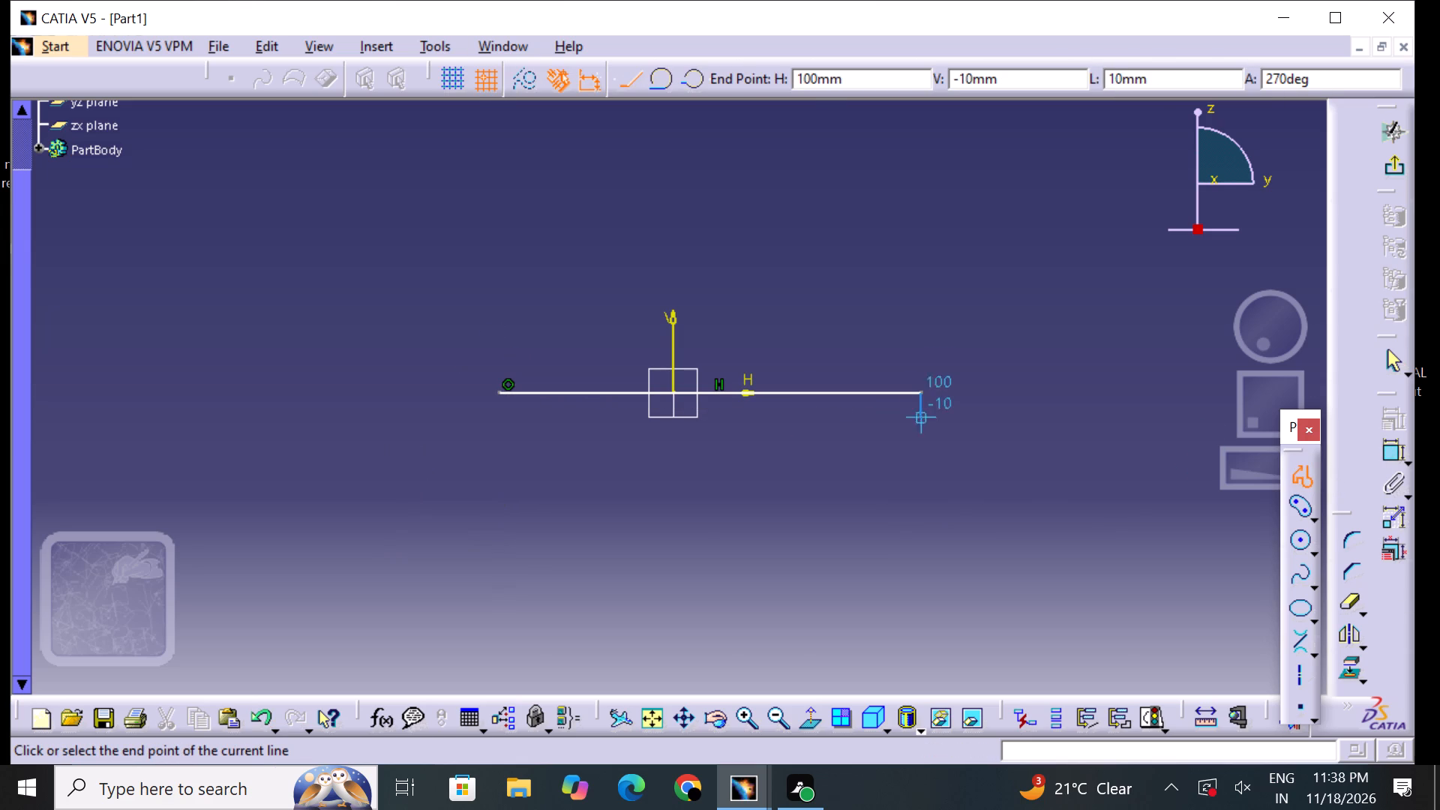
click(919, 491)
click(865, 489)
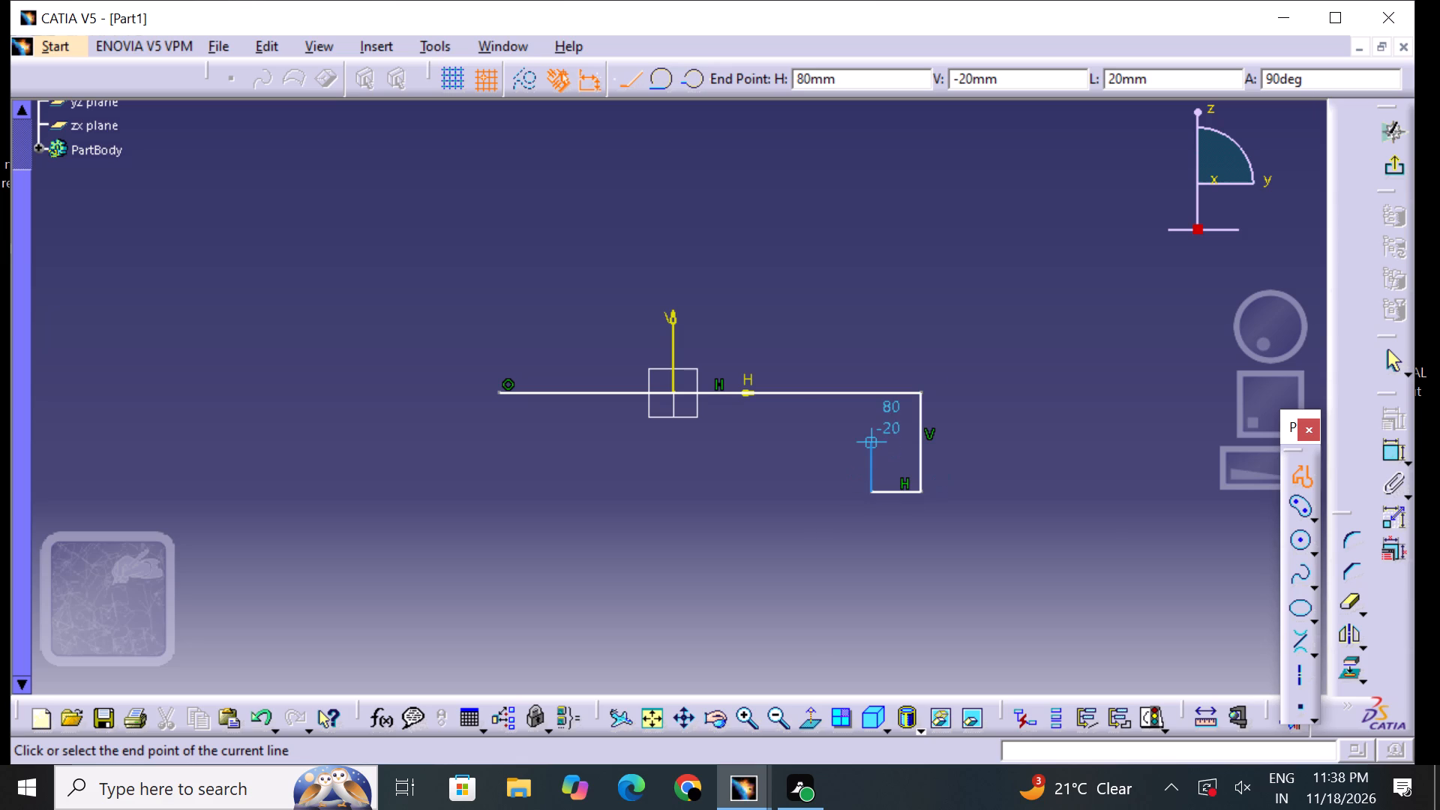
click(876, 431)
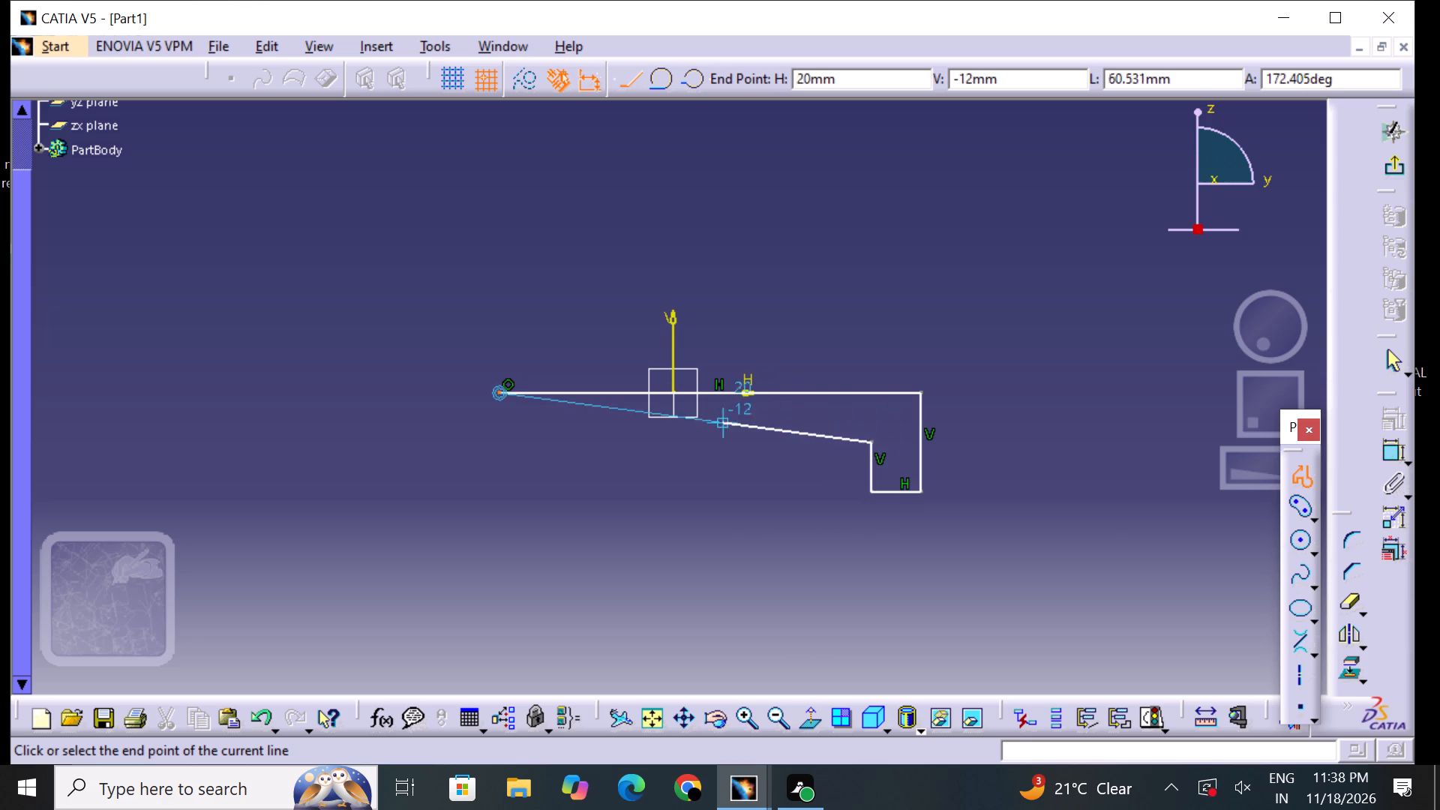
click(550, 439)
click(542, 491)
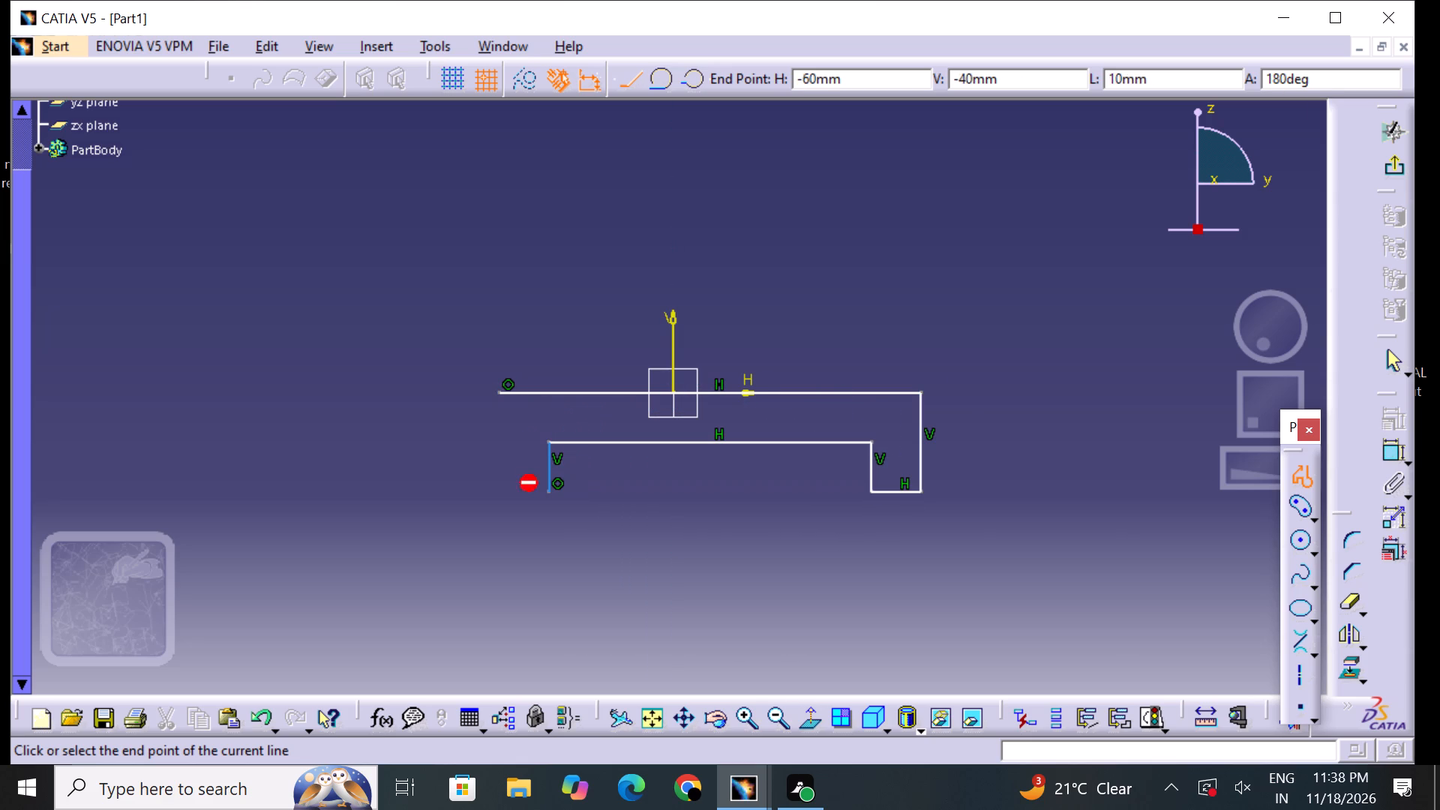
click(503, 489)
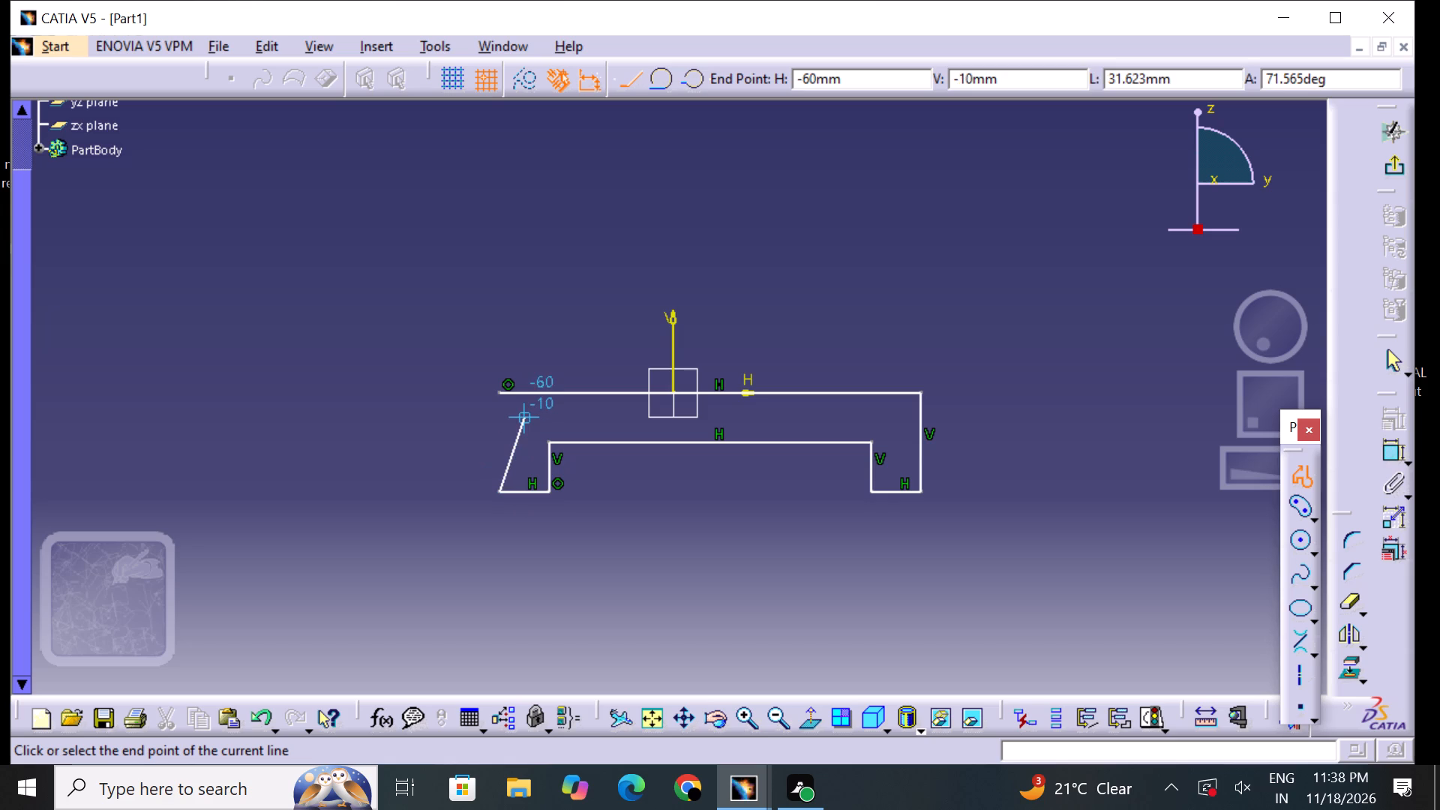
click(493, 400)
click(461, 428)
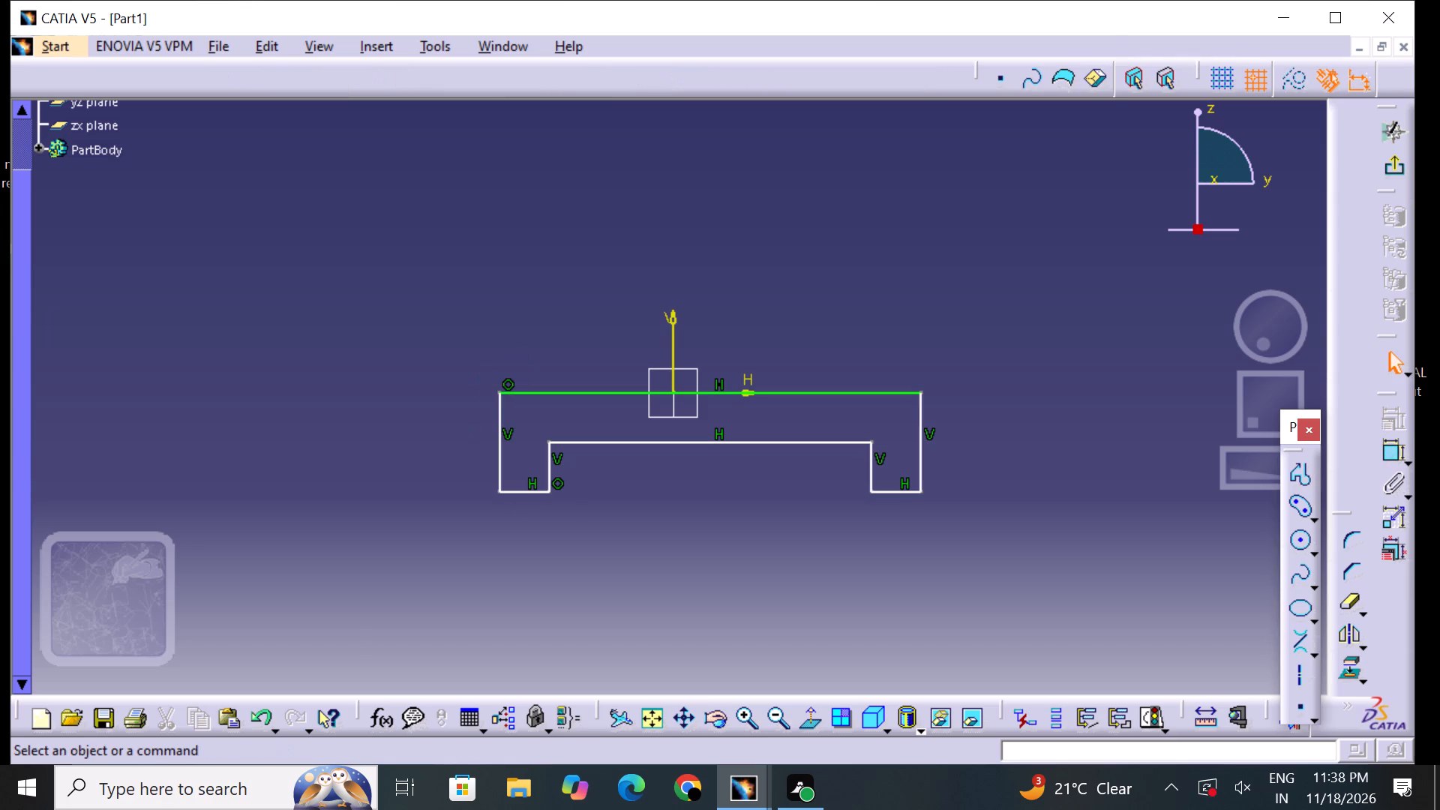
Dimension the distance between the profile's top edge and the inner horizontal edge as 13 mm.
click(1381, 451)
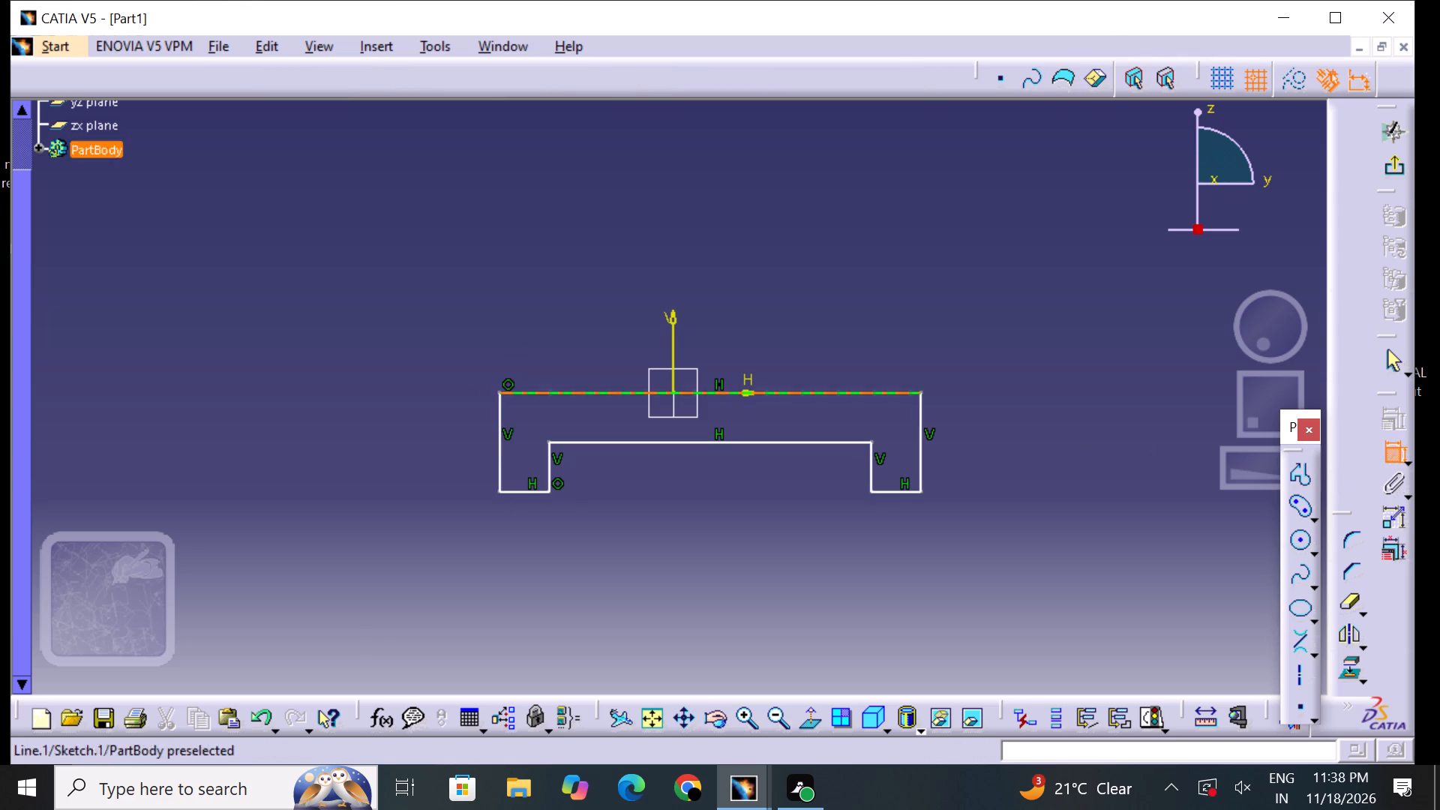
click(767, 390)
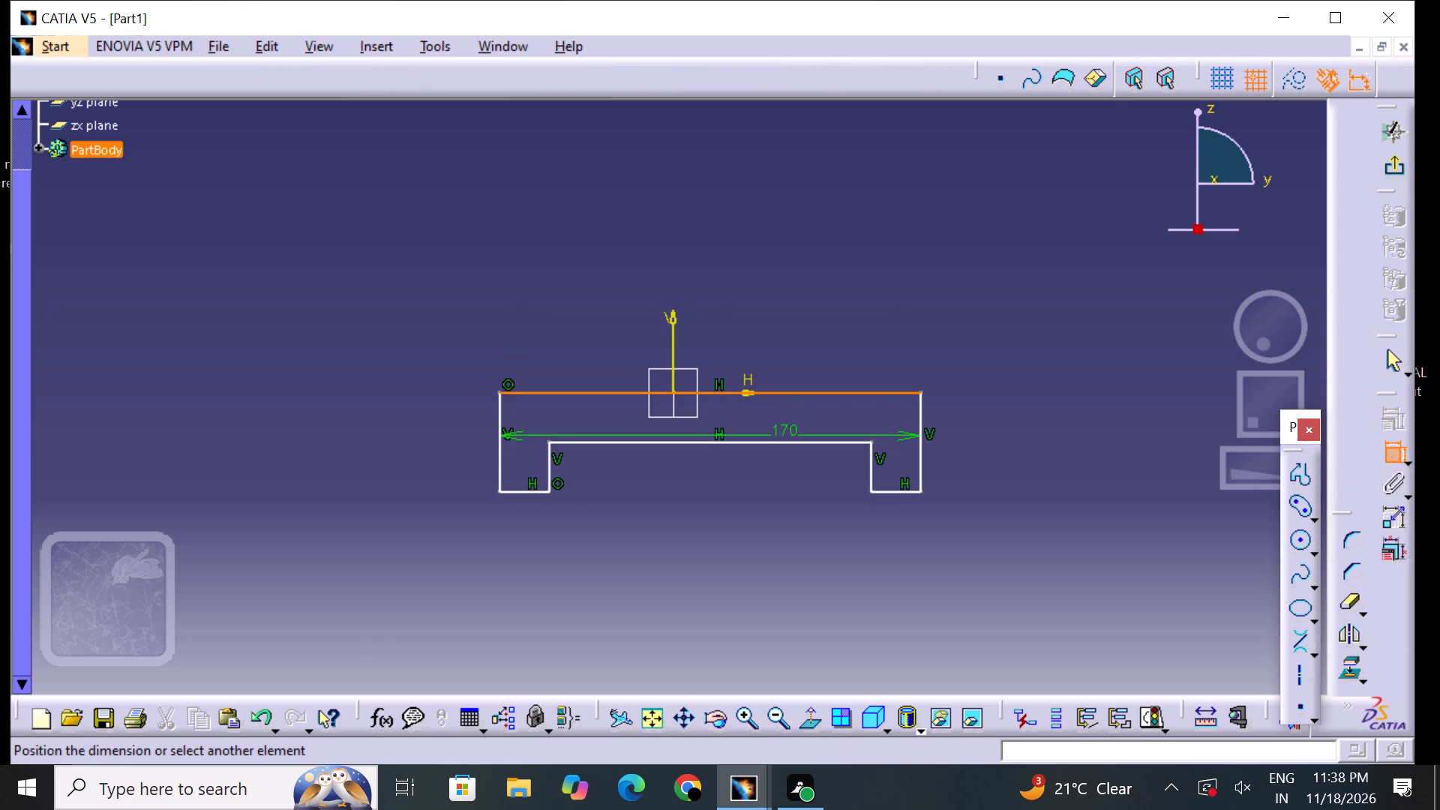
click(792, 443)
click(775, 419)
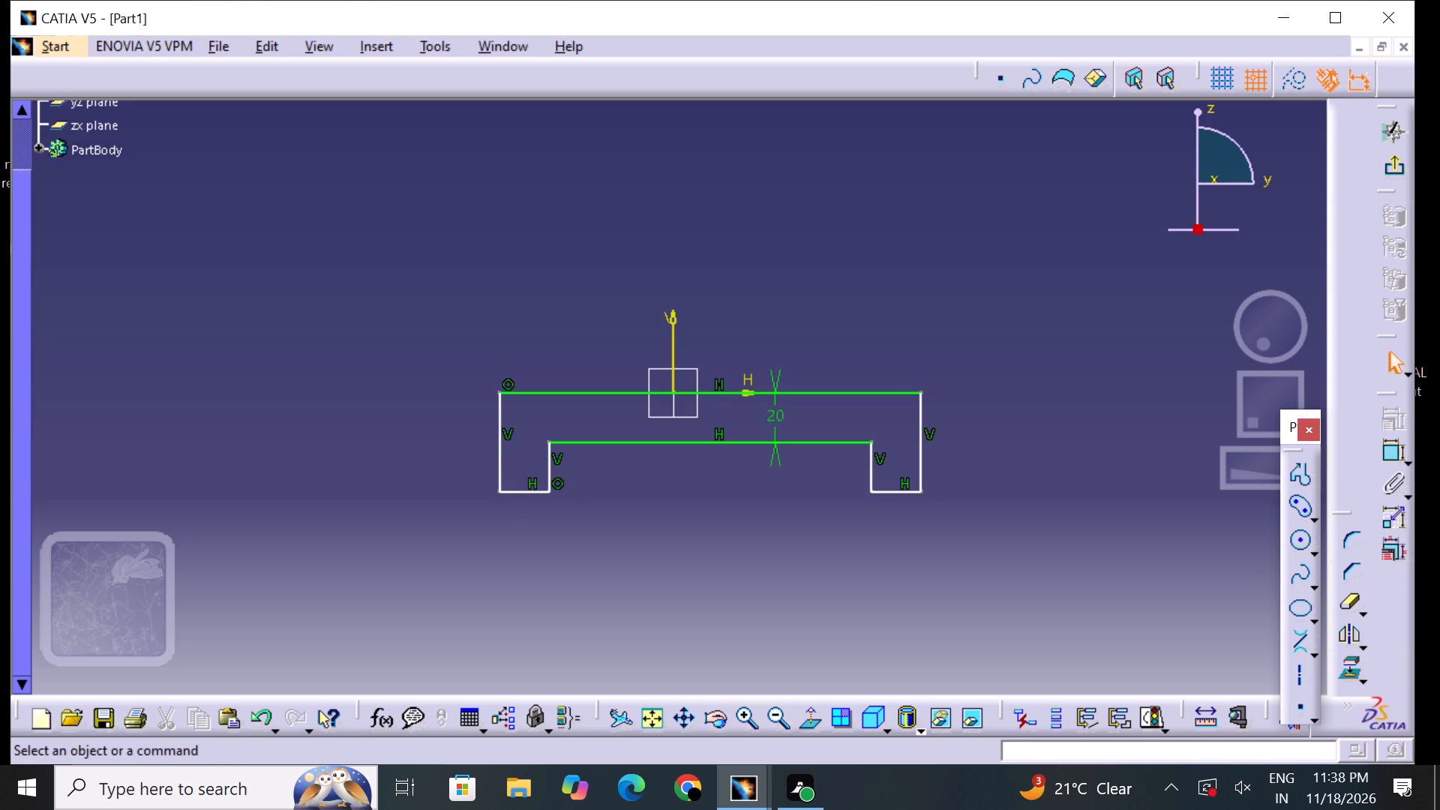
double_click(775, 416)
key(BackSpace)
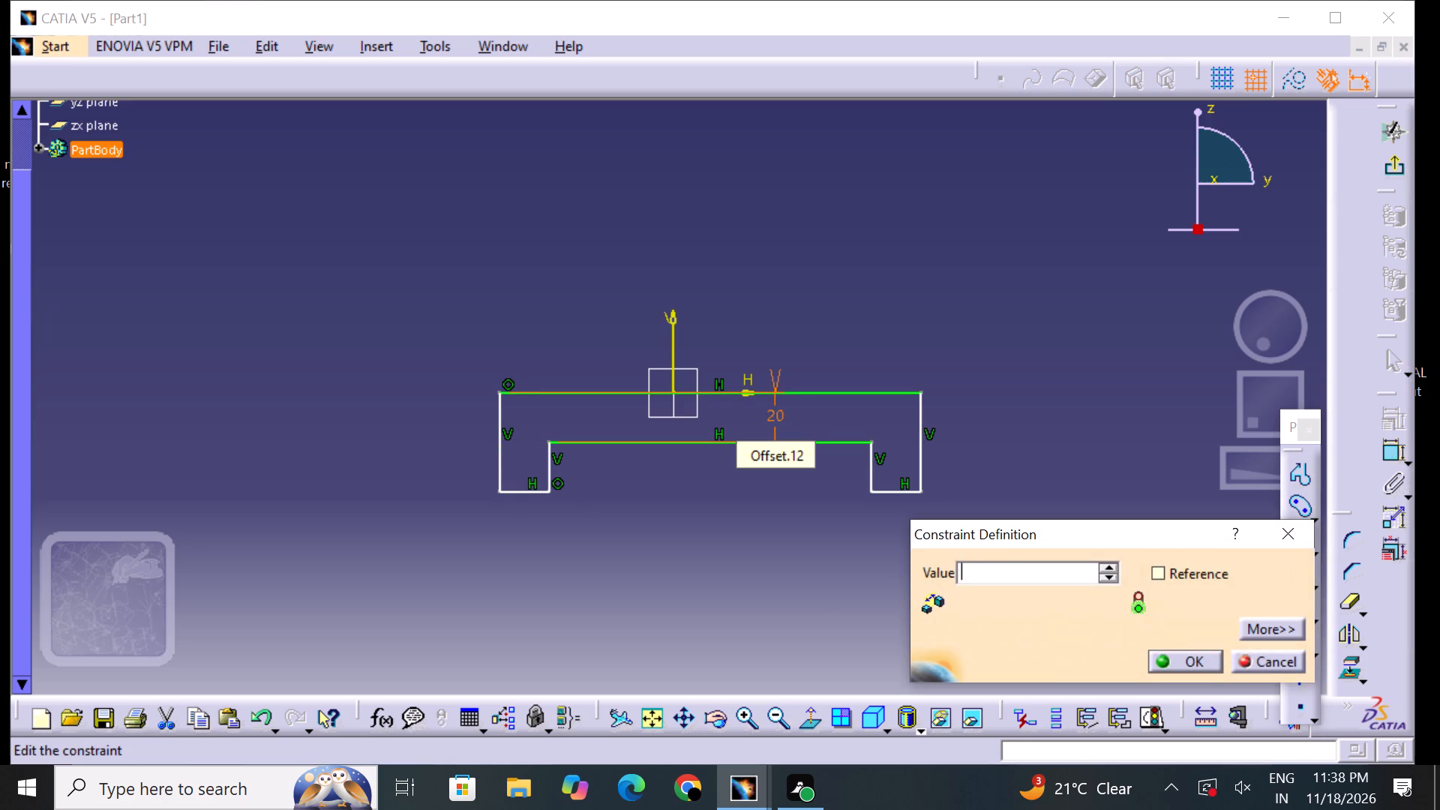
text(13)
key(Return)
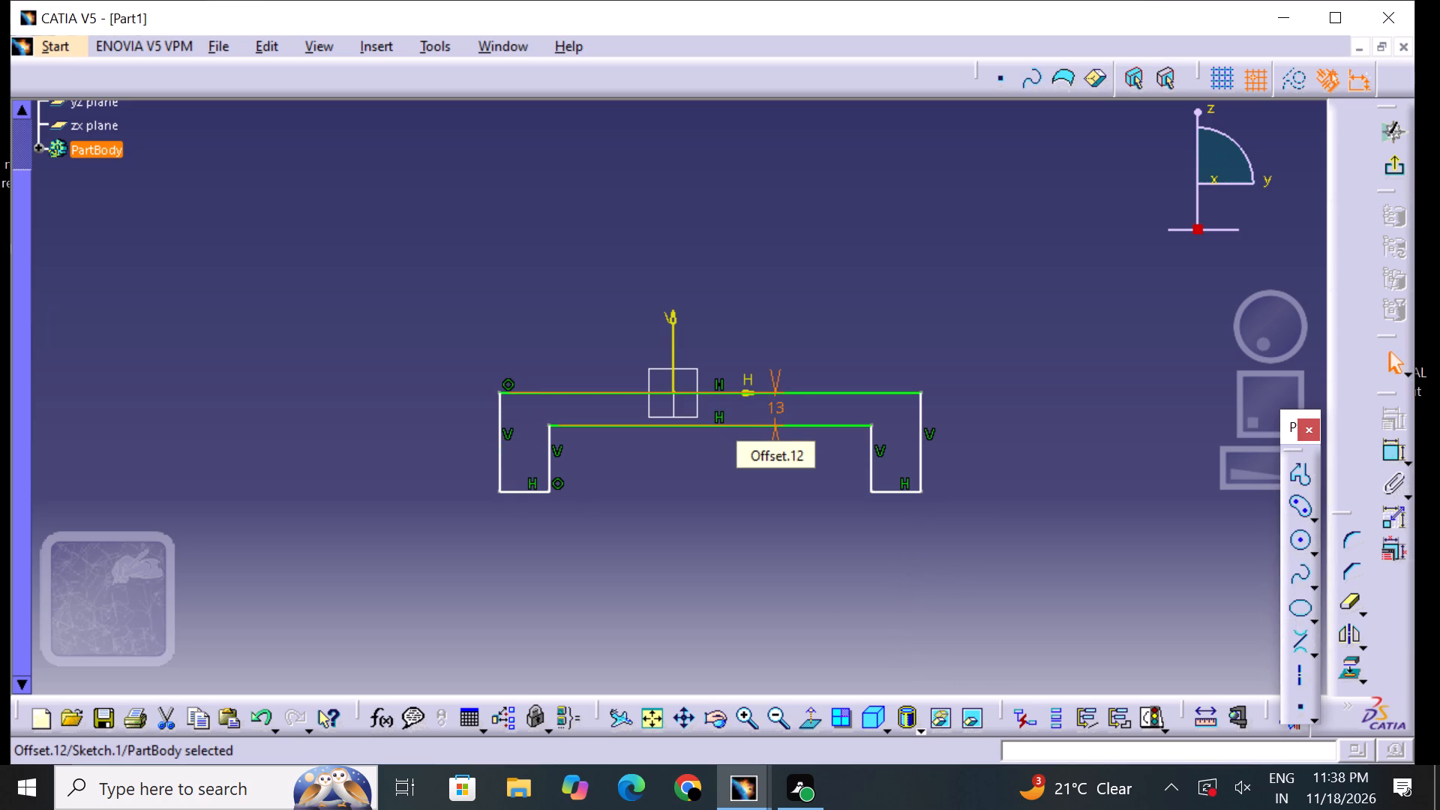
click(806, 526)
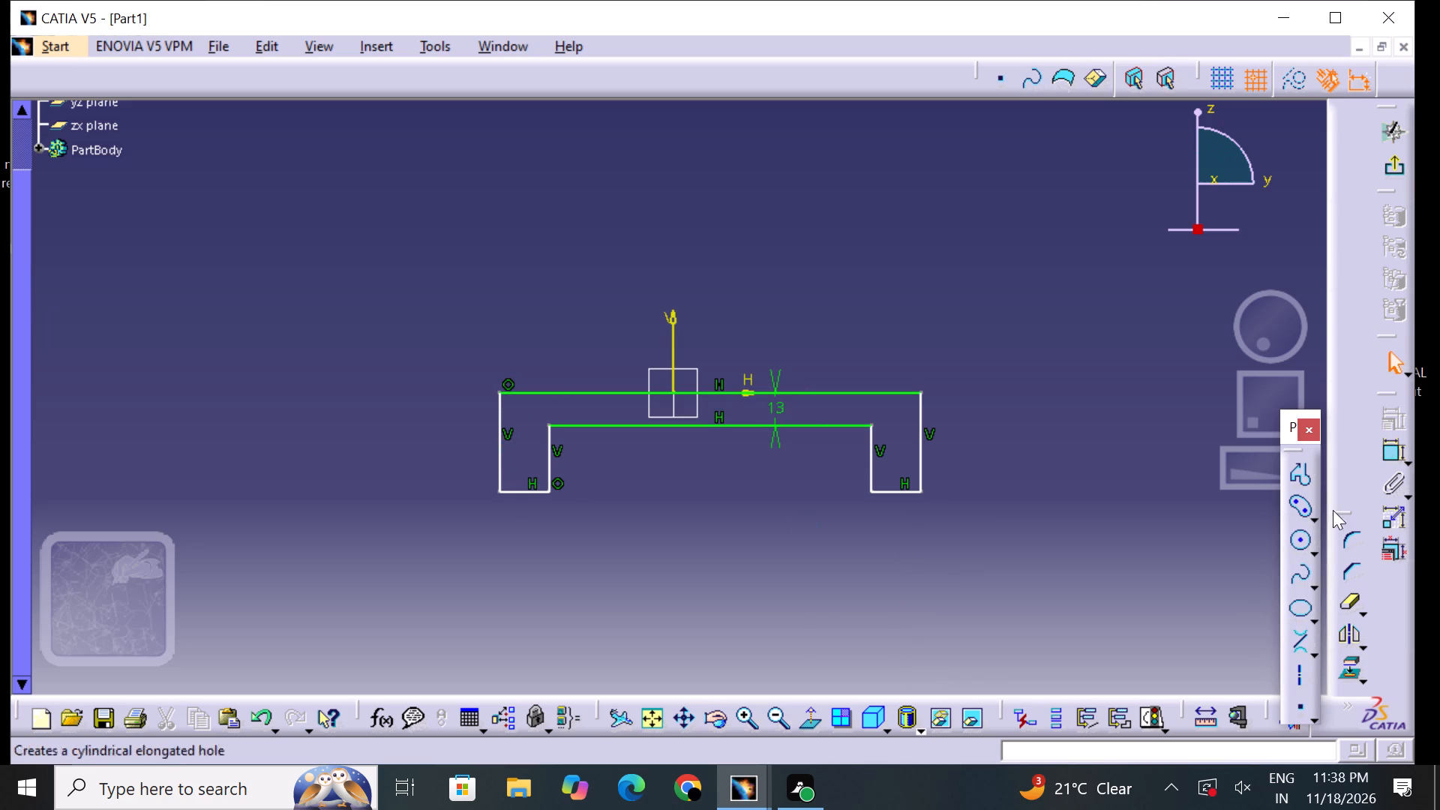
Dimension the right leg's width between its two bottom corners as 13 mm.
click(1390, 448)
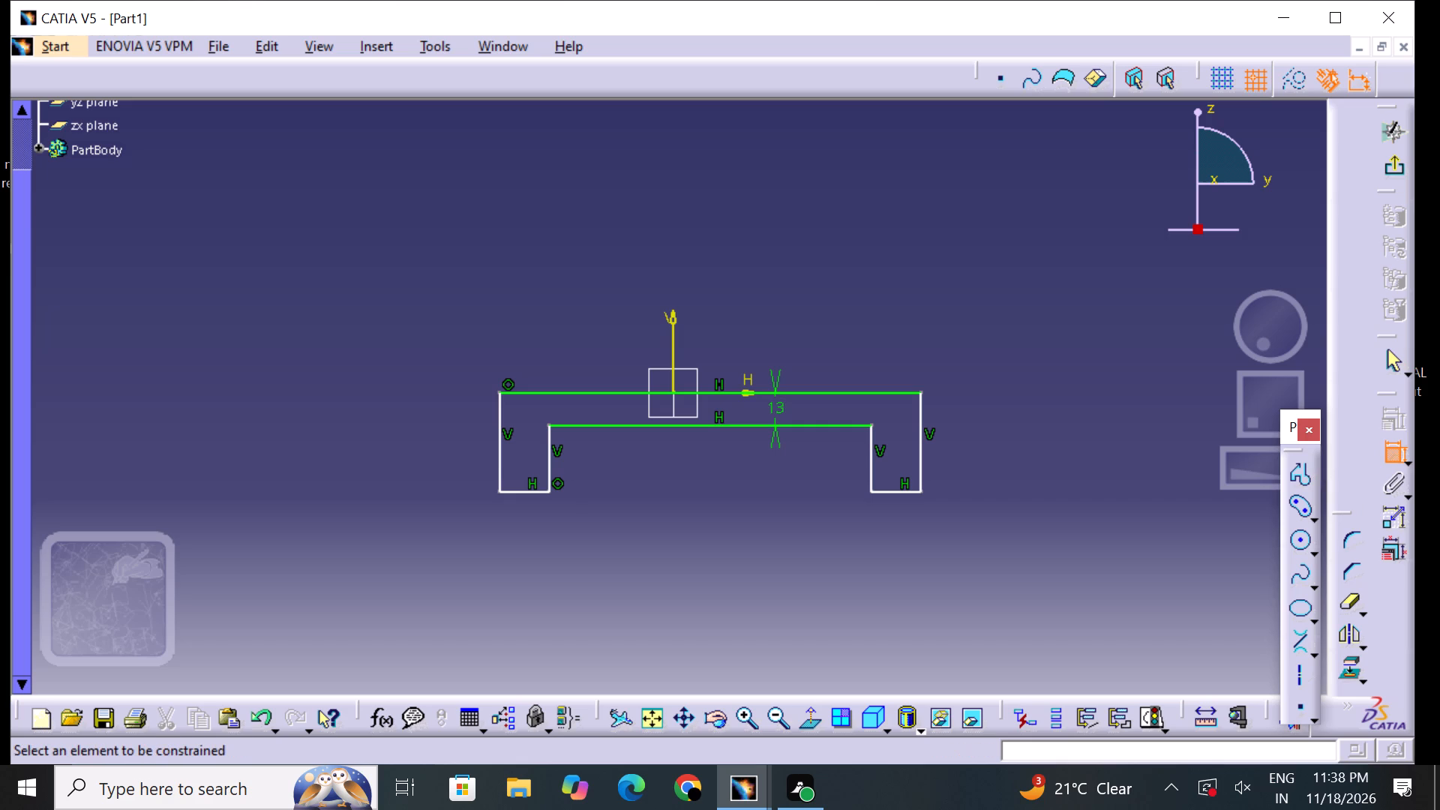
click(869, 491)
click(922, 490)
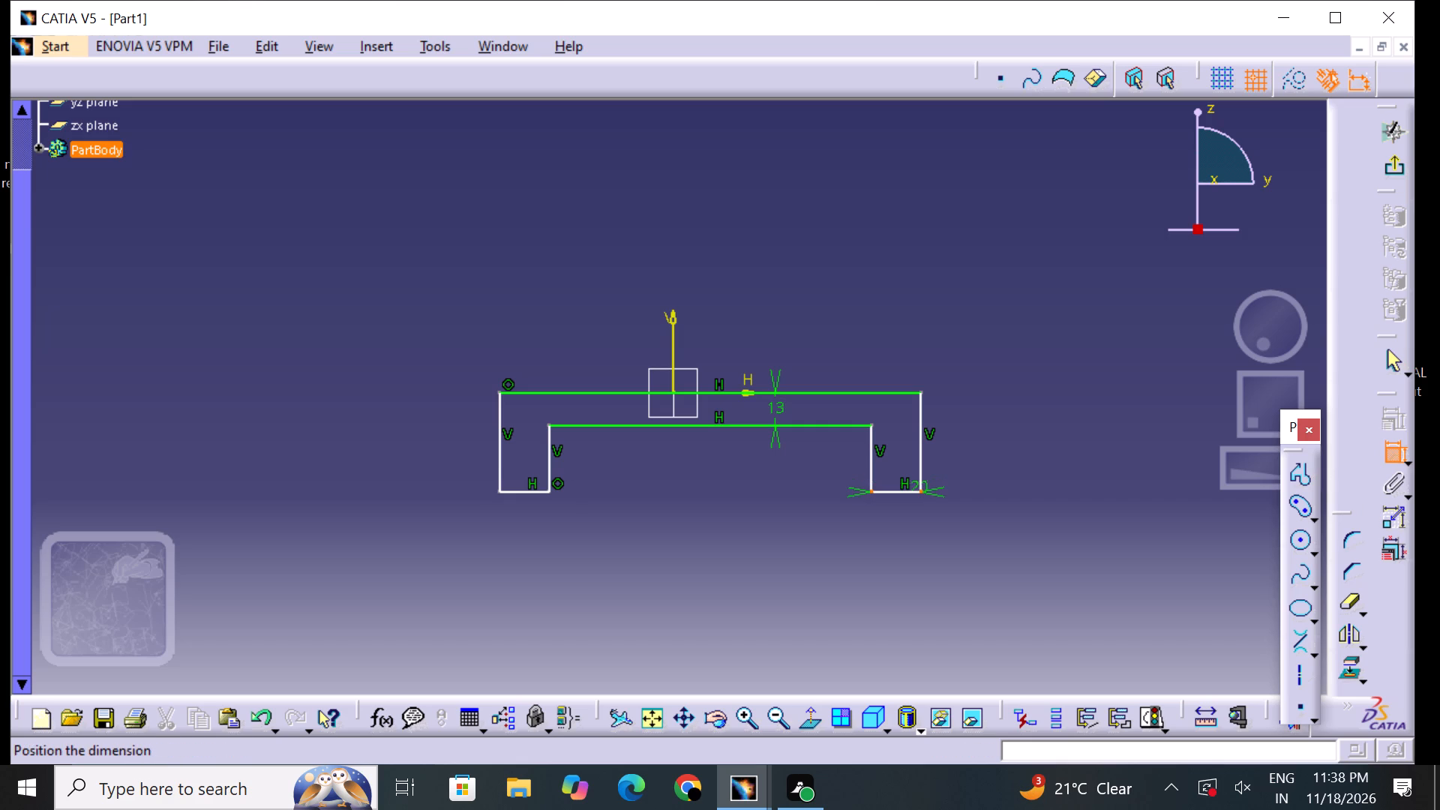
click(894, 509)
double_click(894, 506)
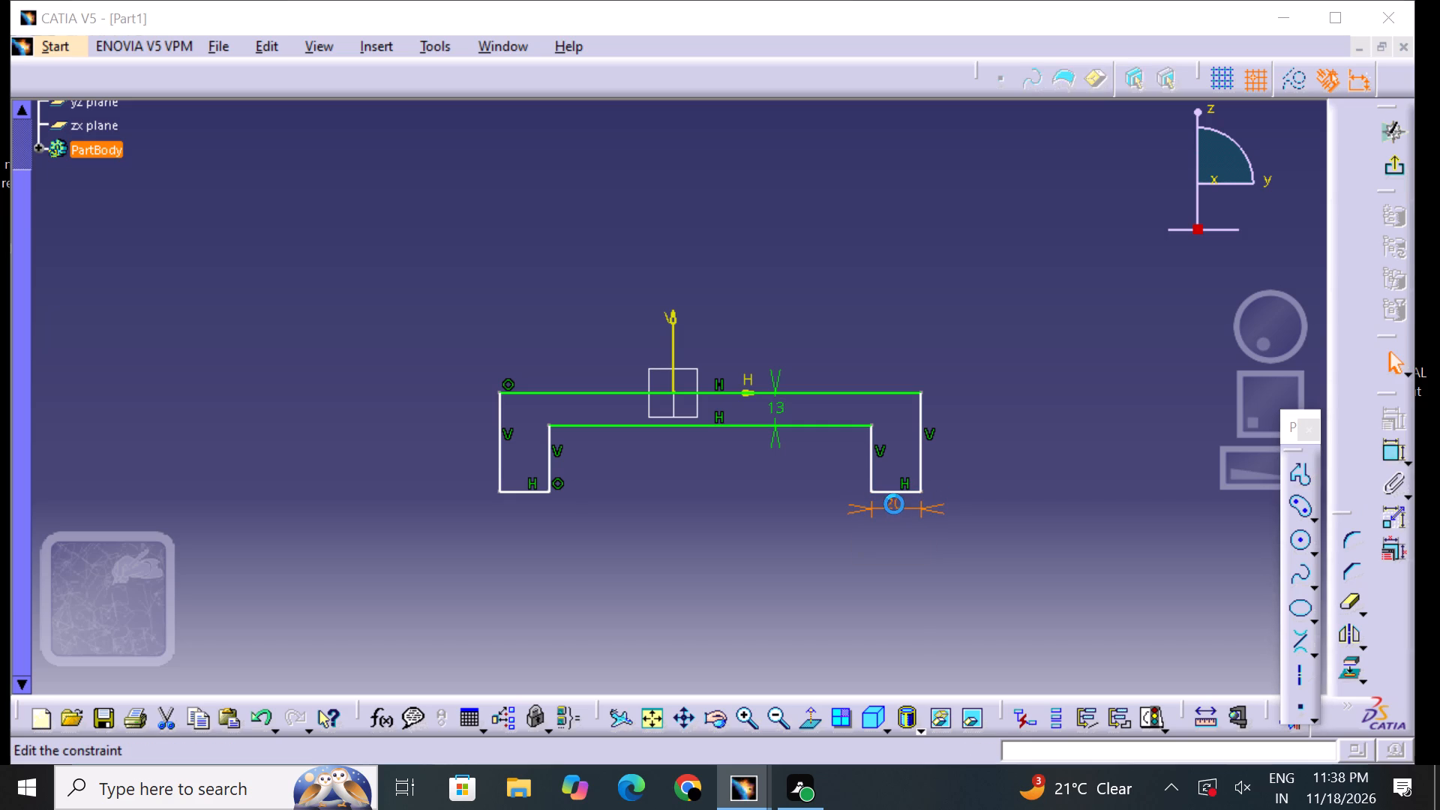
key(BackSpace)
text(13)
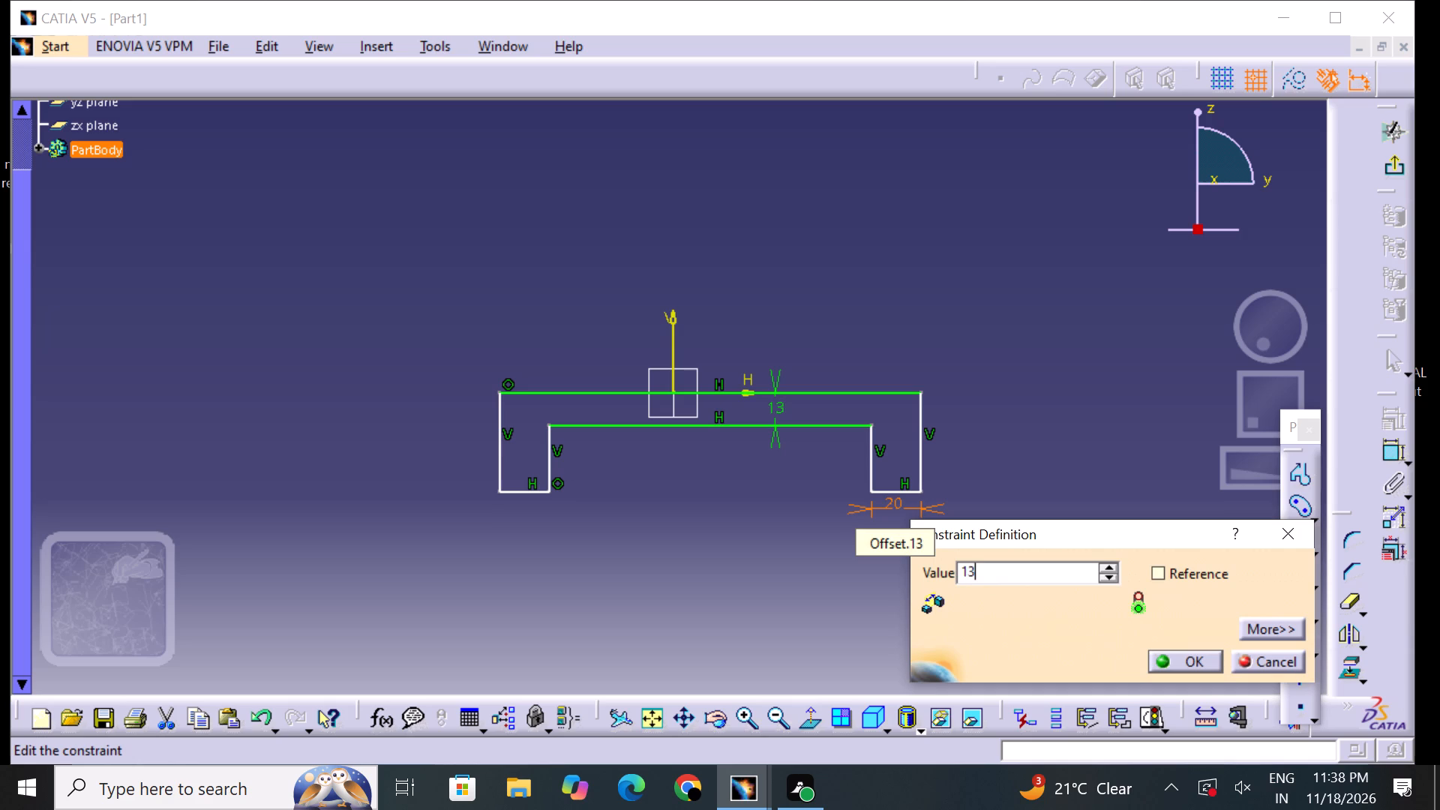
key(Return)
click(973, 486)
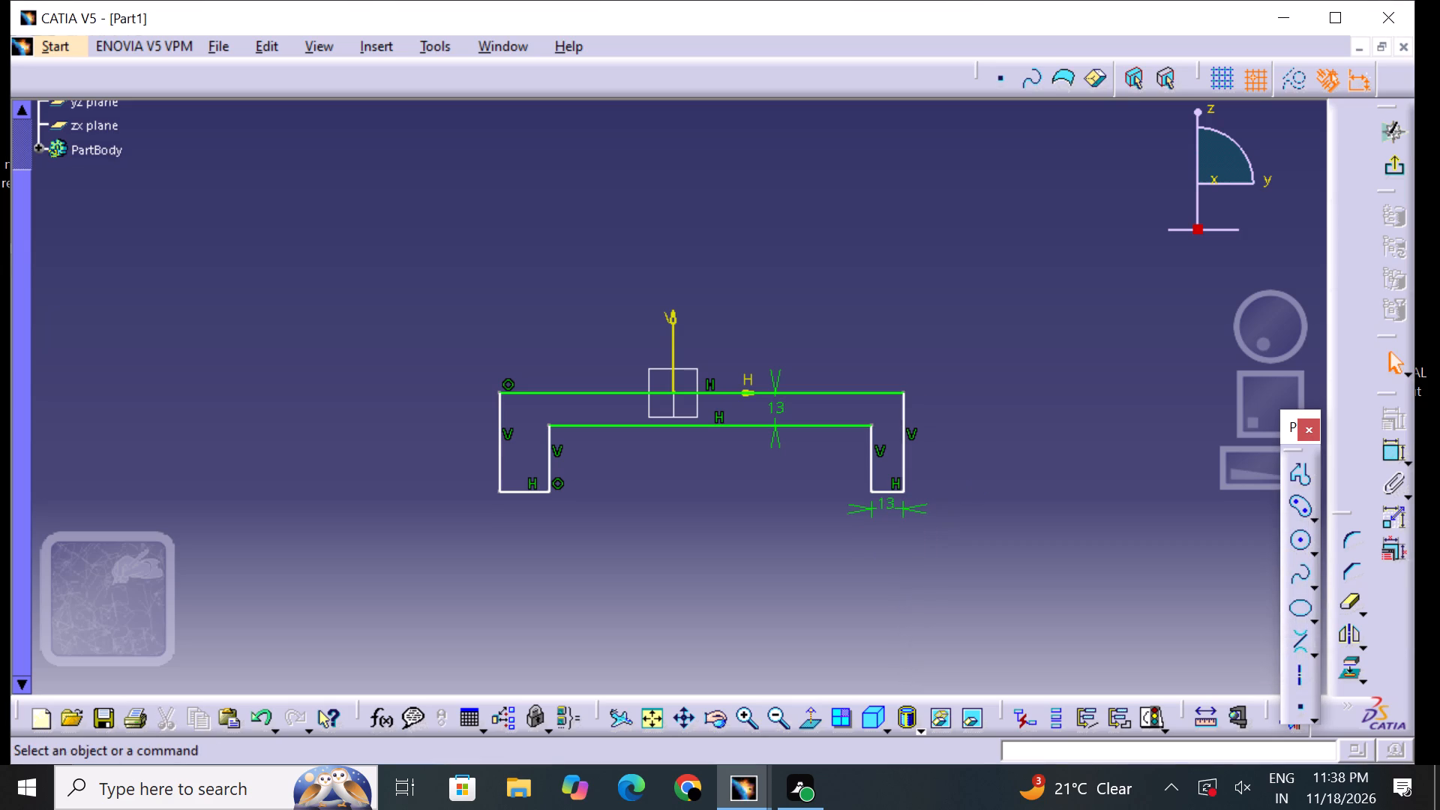
Dimension the left leg's width between its two bottom corners as 13 mm.
click(1392, 460)
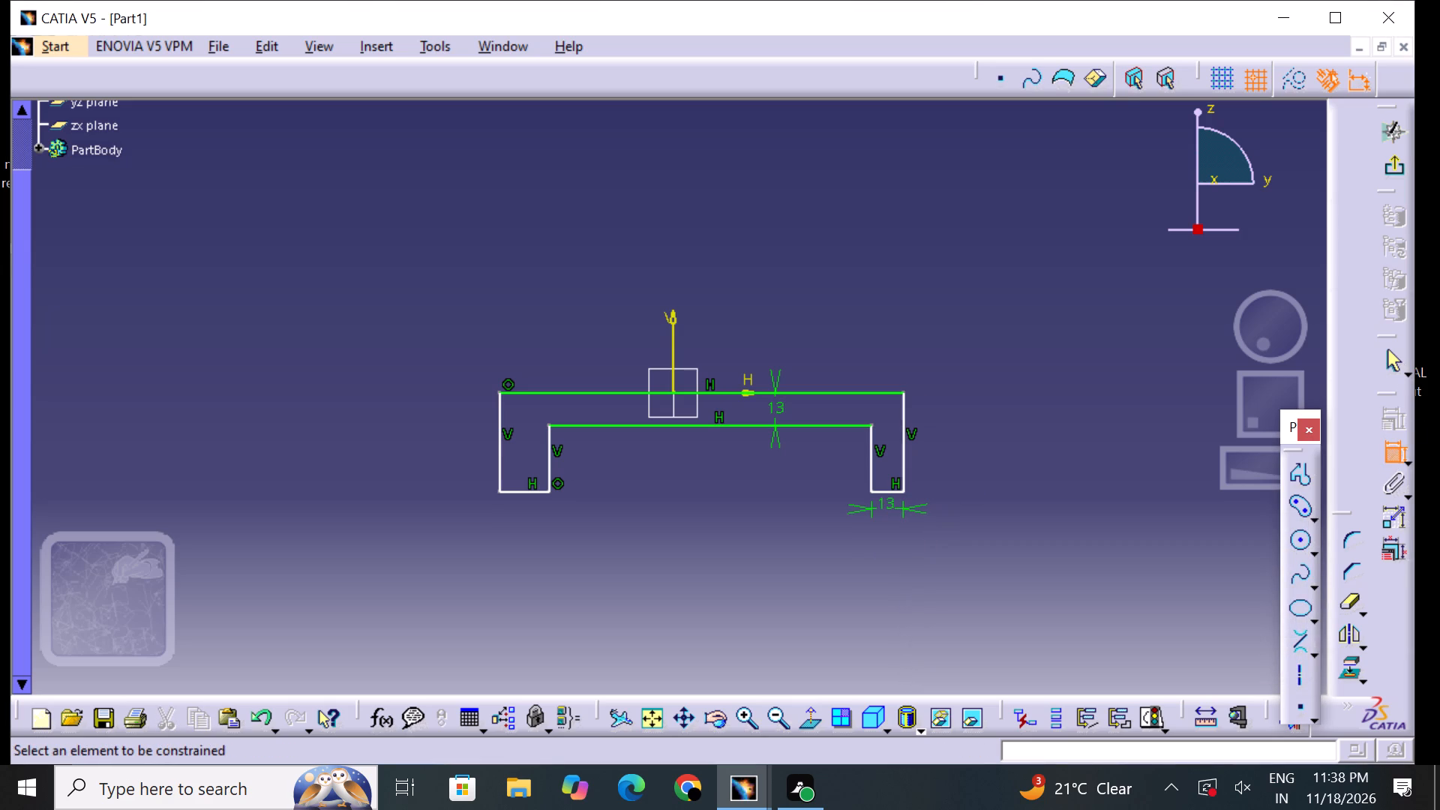
click(499, 490)
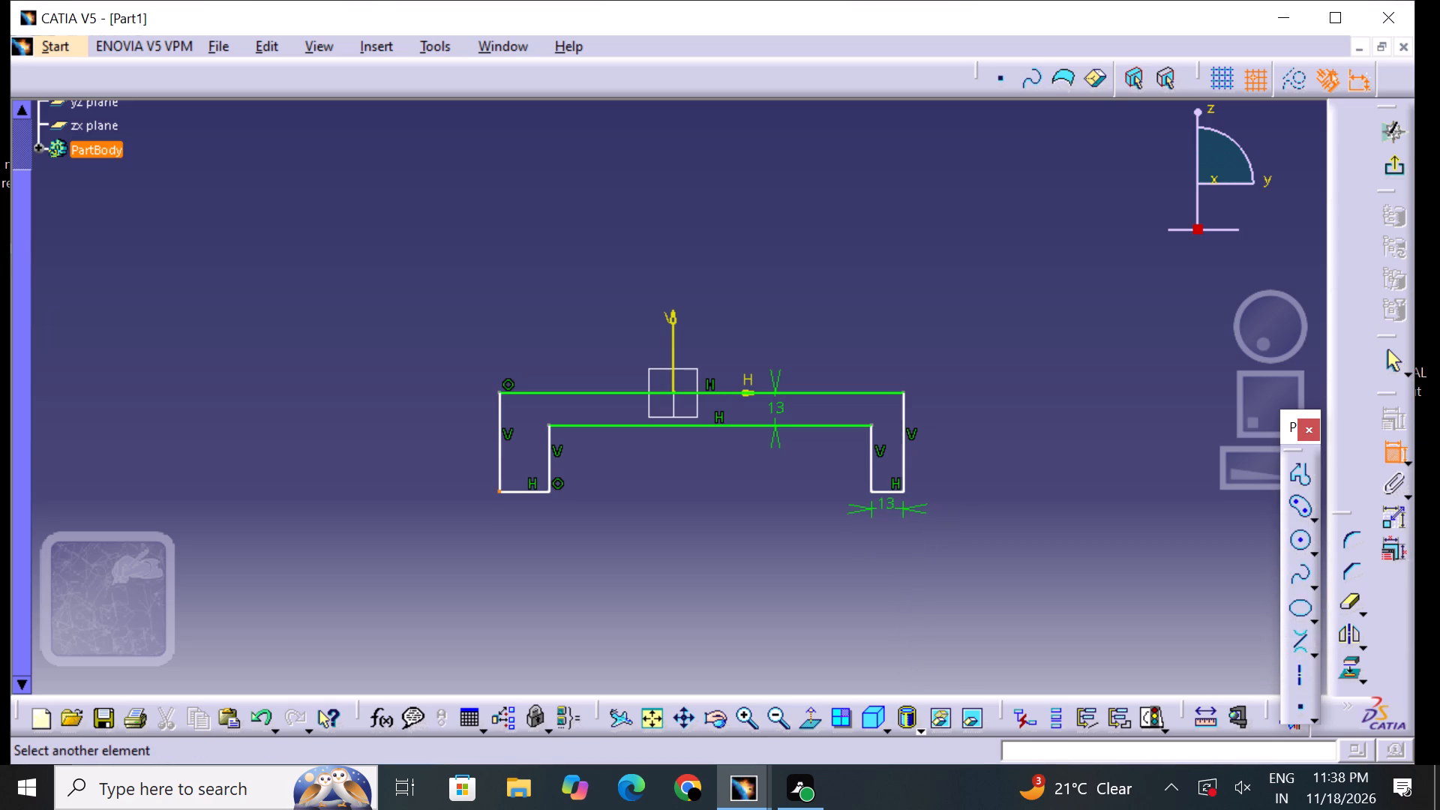
click(549, 491)
click(520, 502)
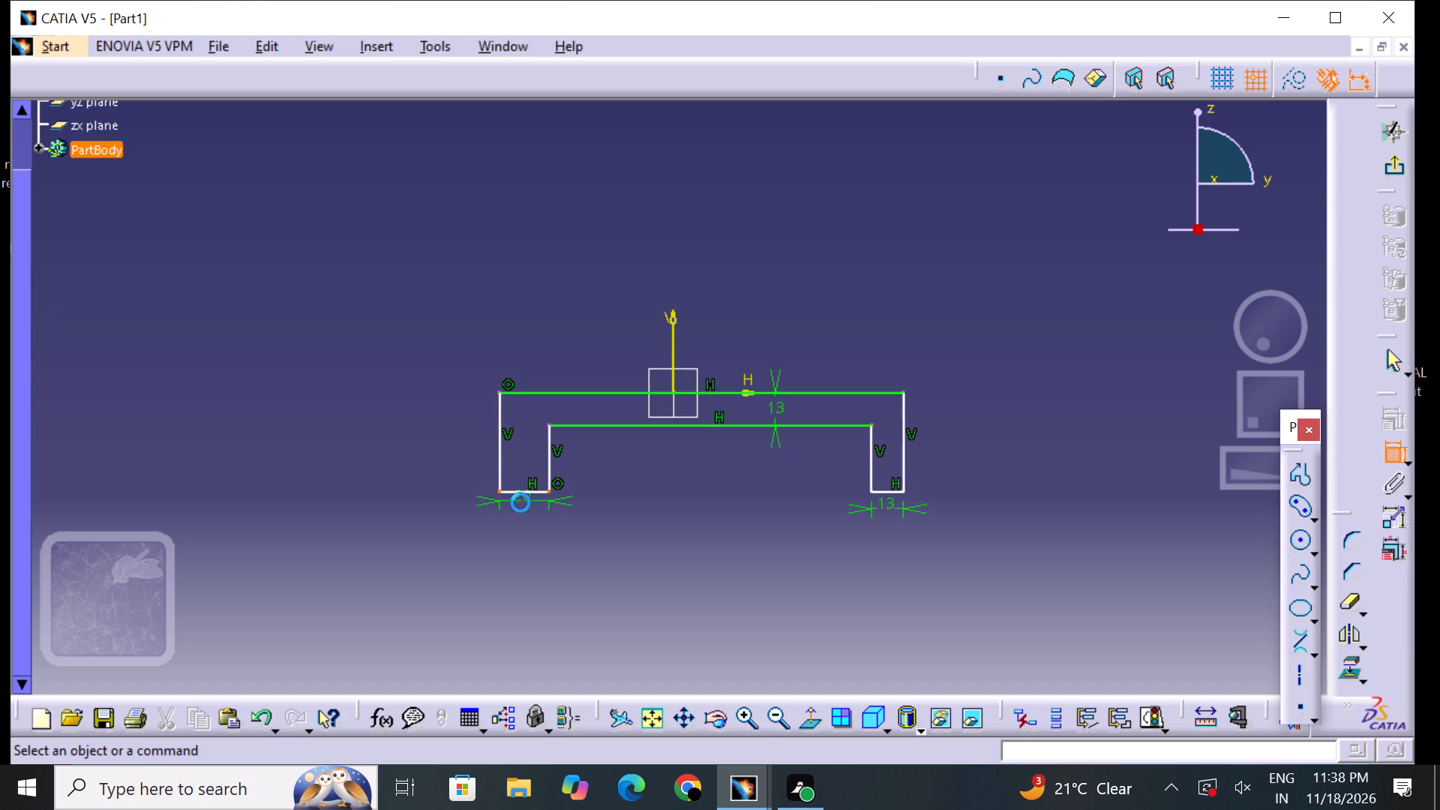
click(525, 499)
click(525, 499)
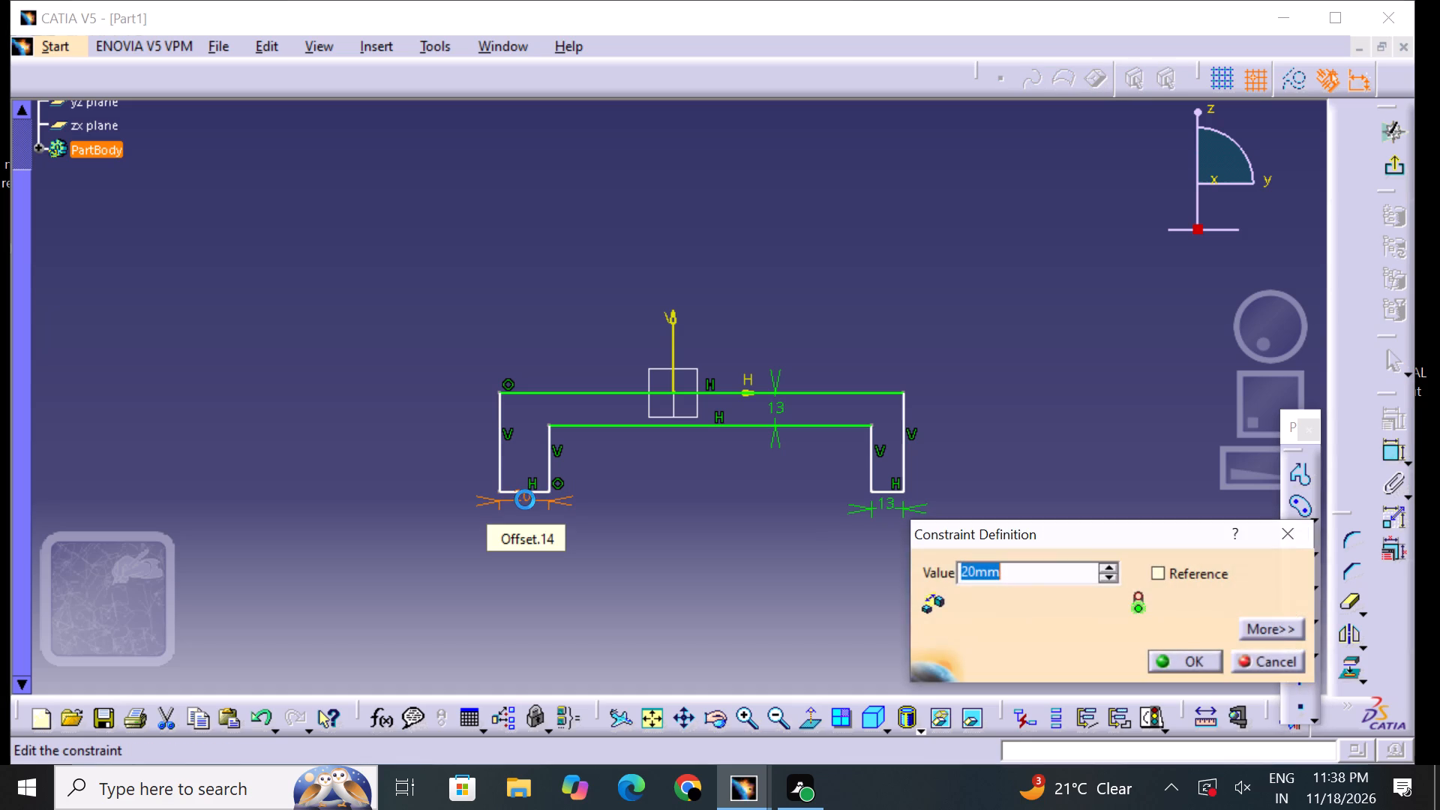
key(BackSpace)
text(13)
key(Return)
click(758, 484)
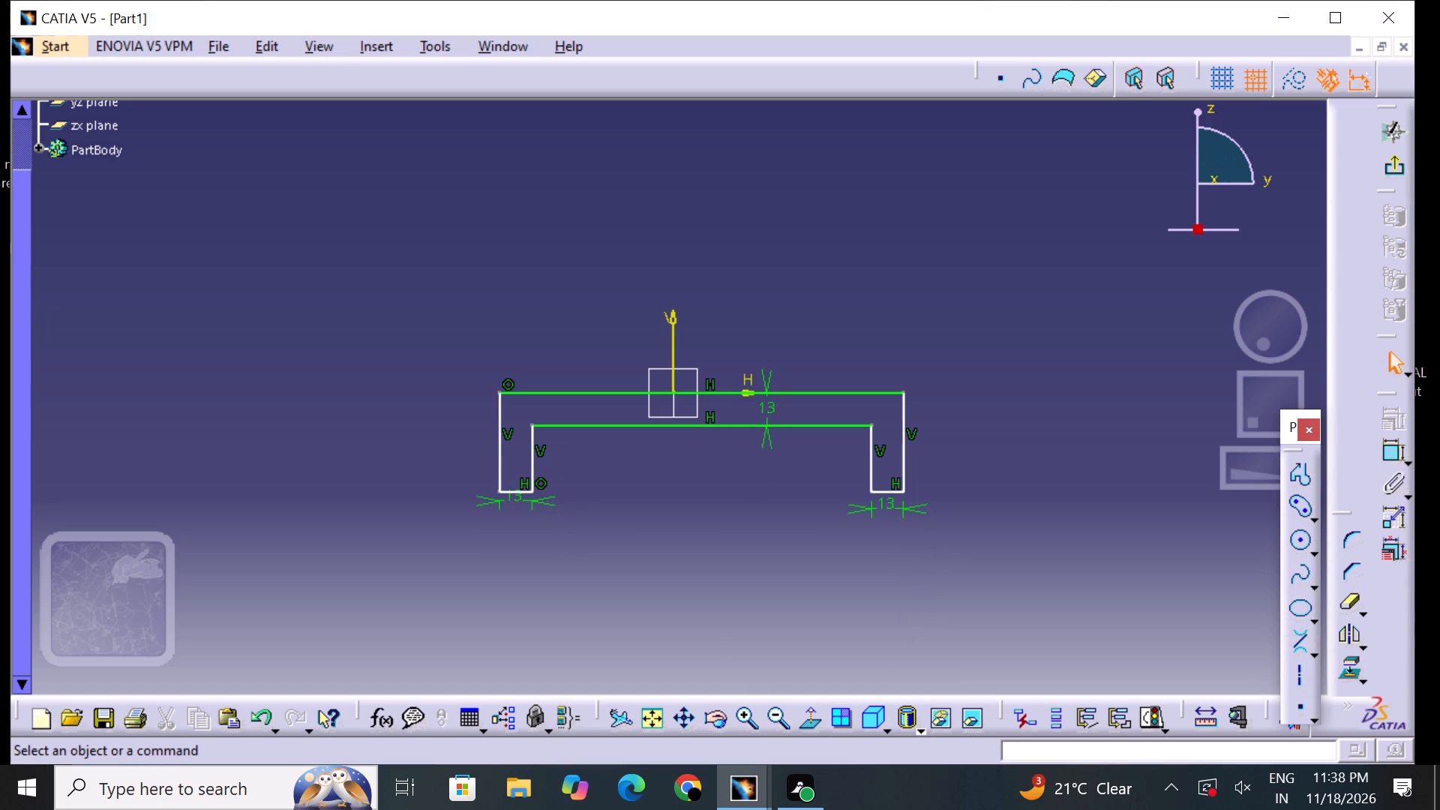
Dimension the overall width between the outer bottom corners of both legs as 102 mm.
click(1391, 453)
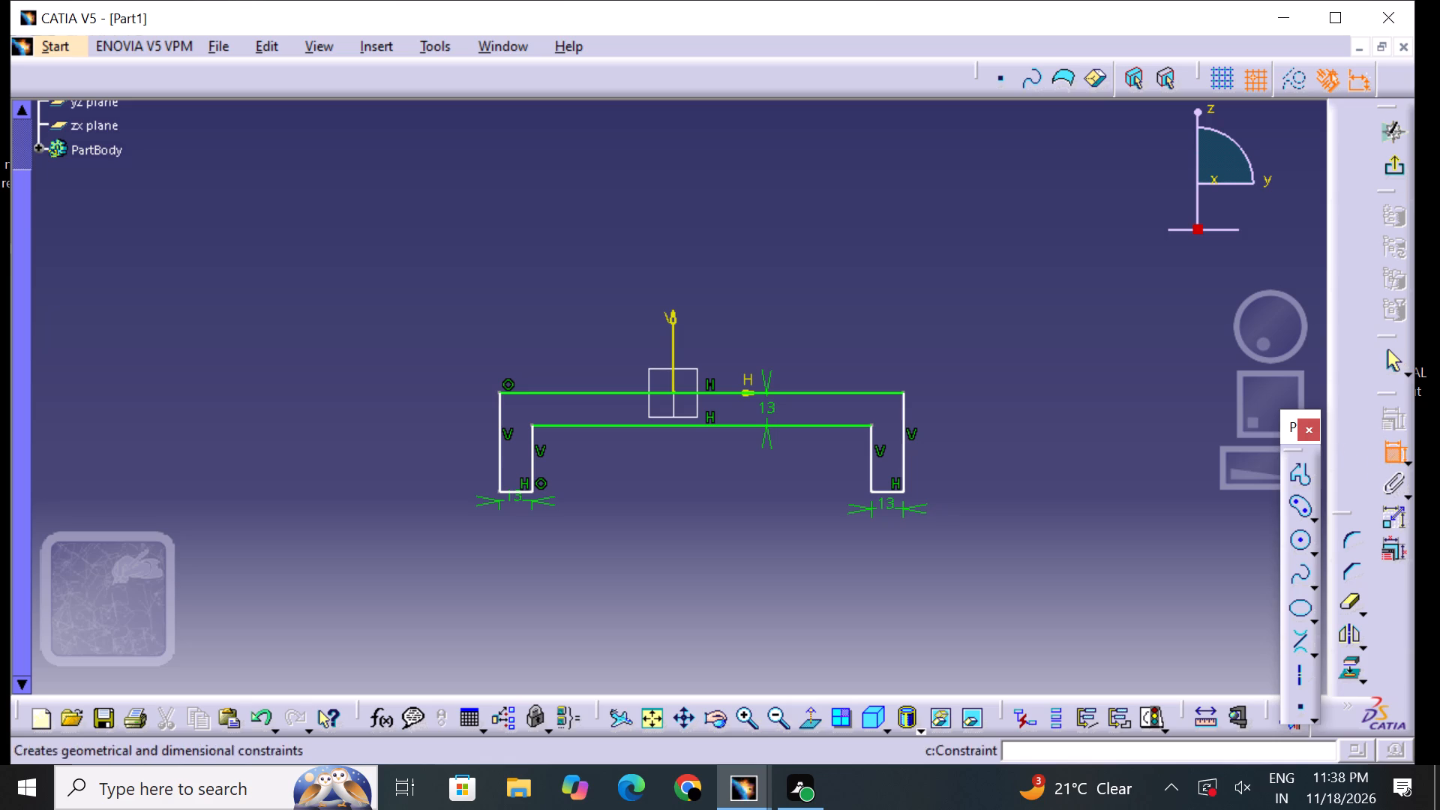
click(499, 489)
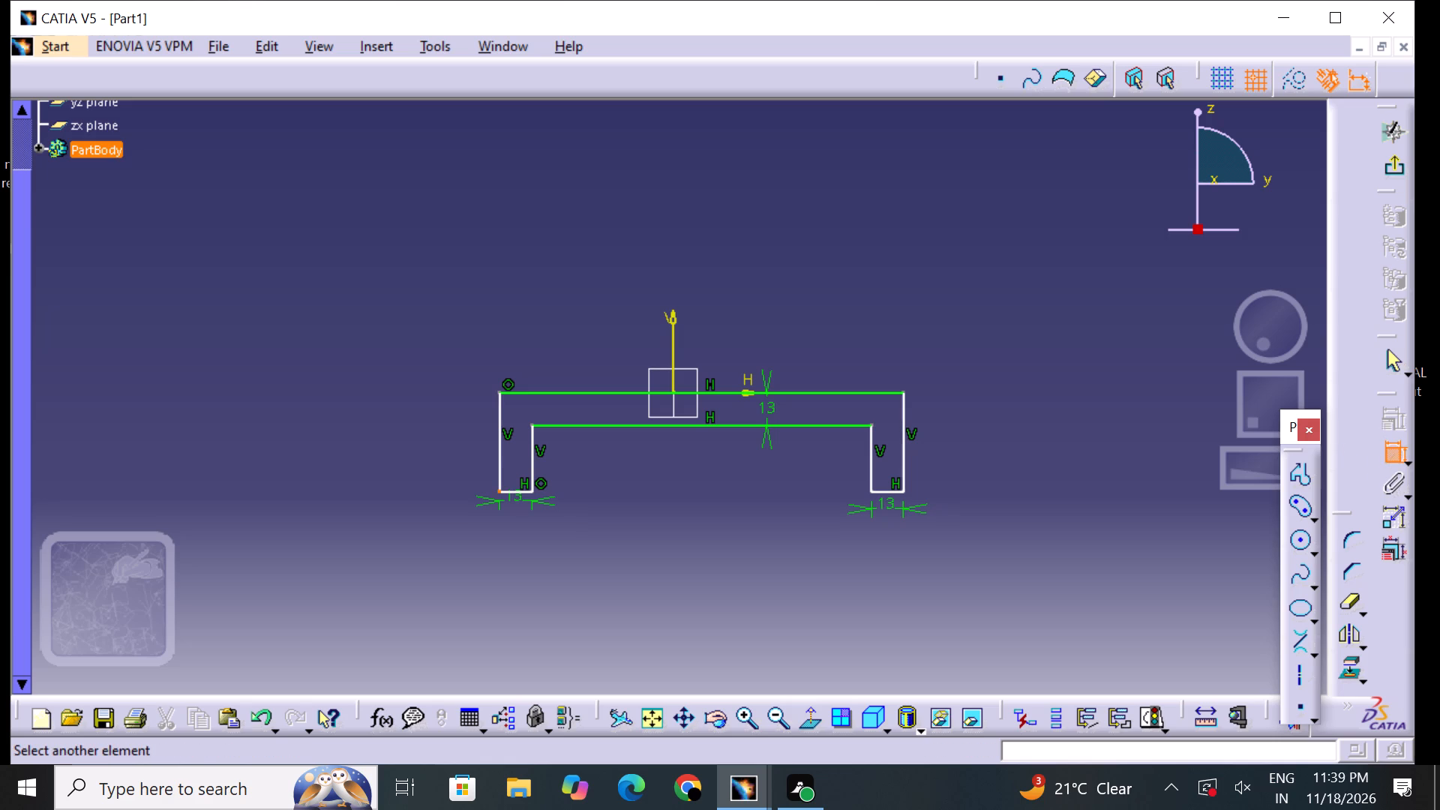
click(904, 492)
click(721, 529)
double_click(725, 525)
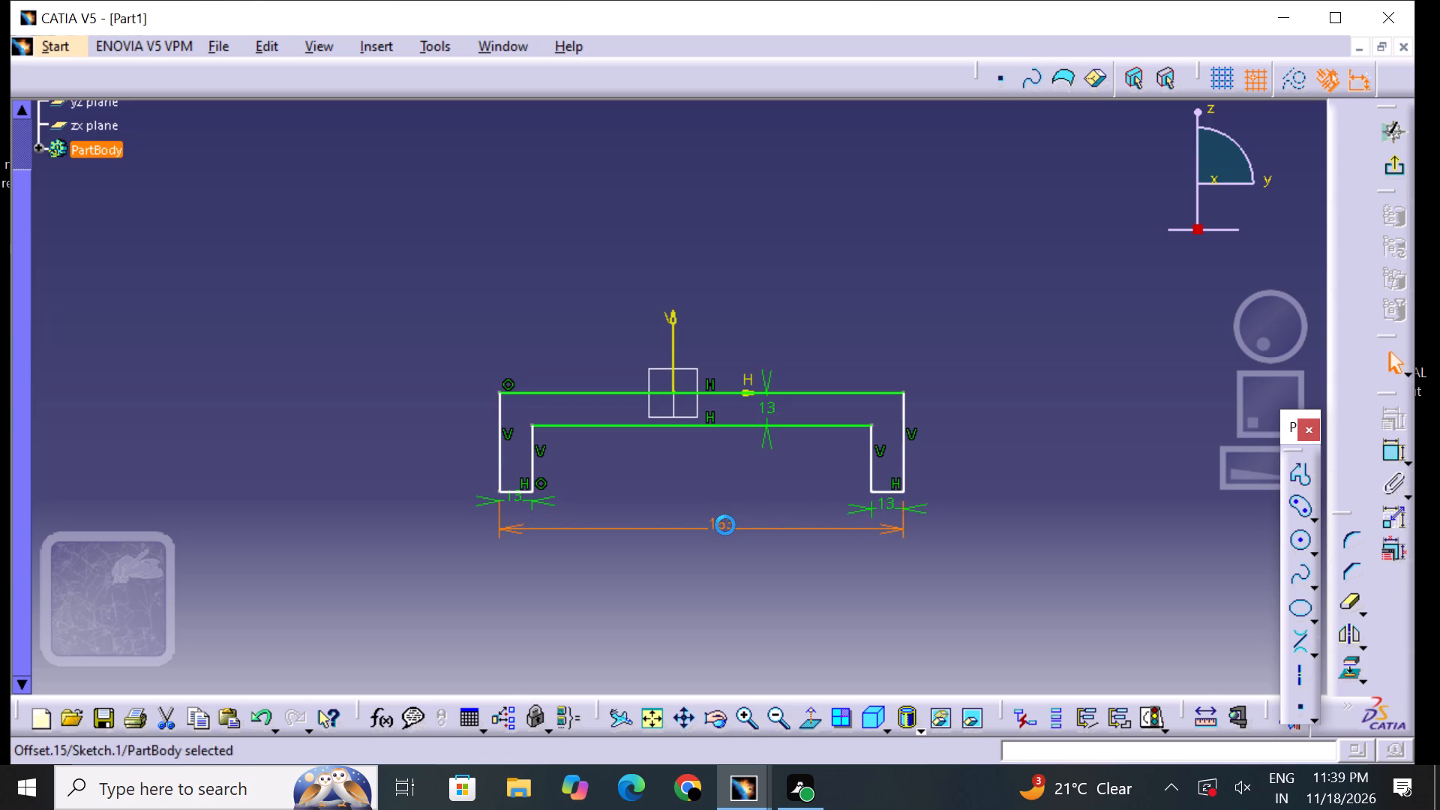
key(BackSpace)
text(102)
key(Return)
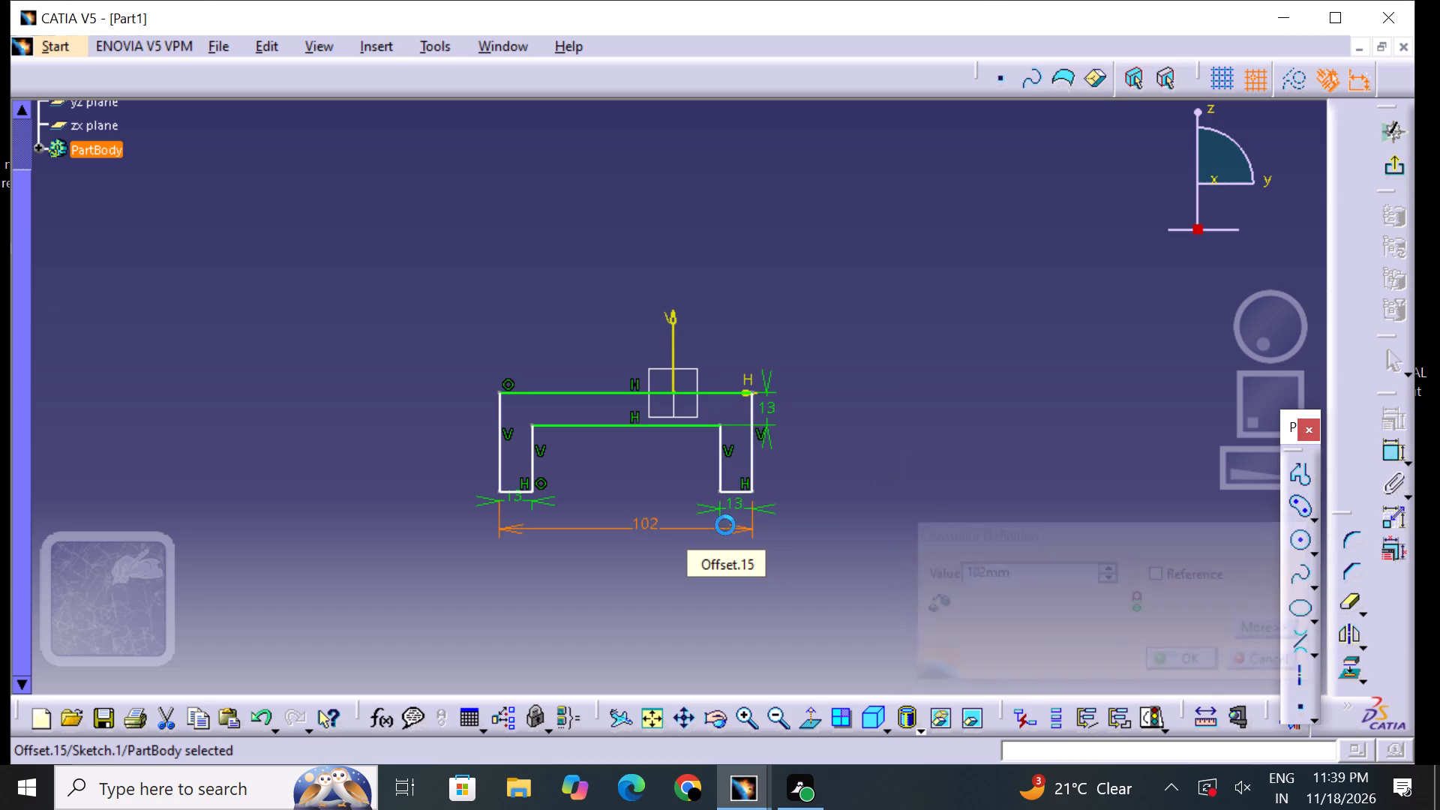
click(859, 535)
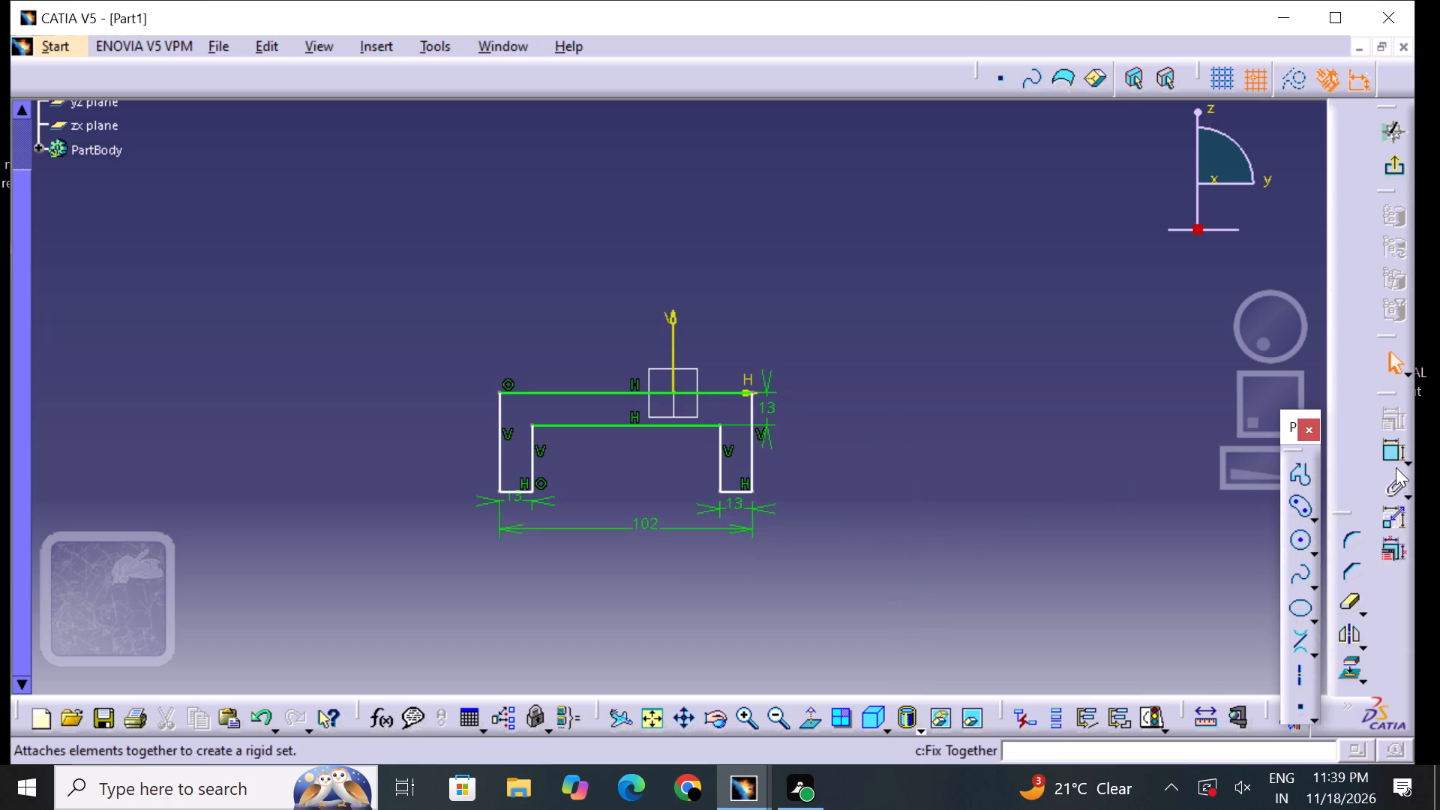
Constrain the profile's two outer vertical edges to be symmetric about the vertical sketch axis.
click(1388, 457)
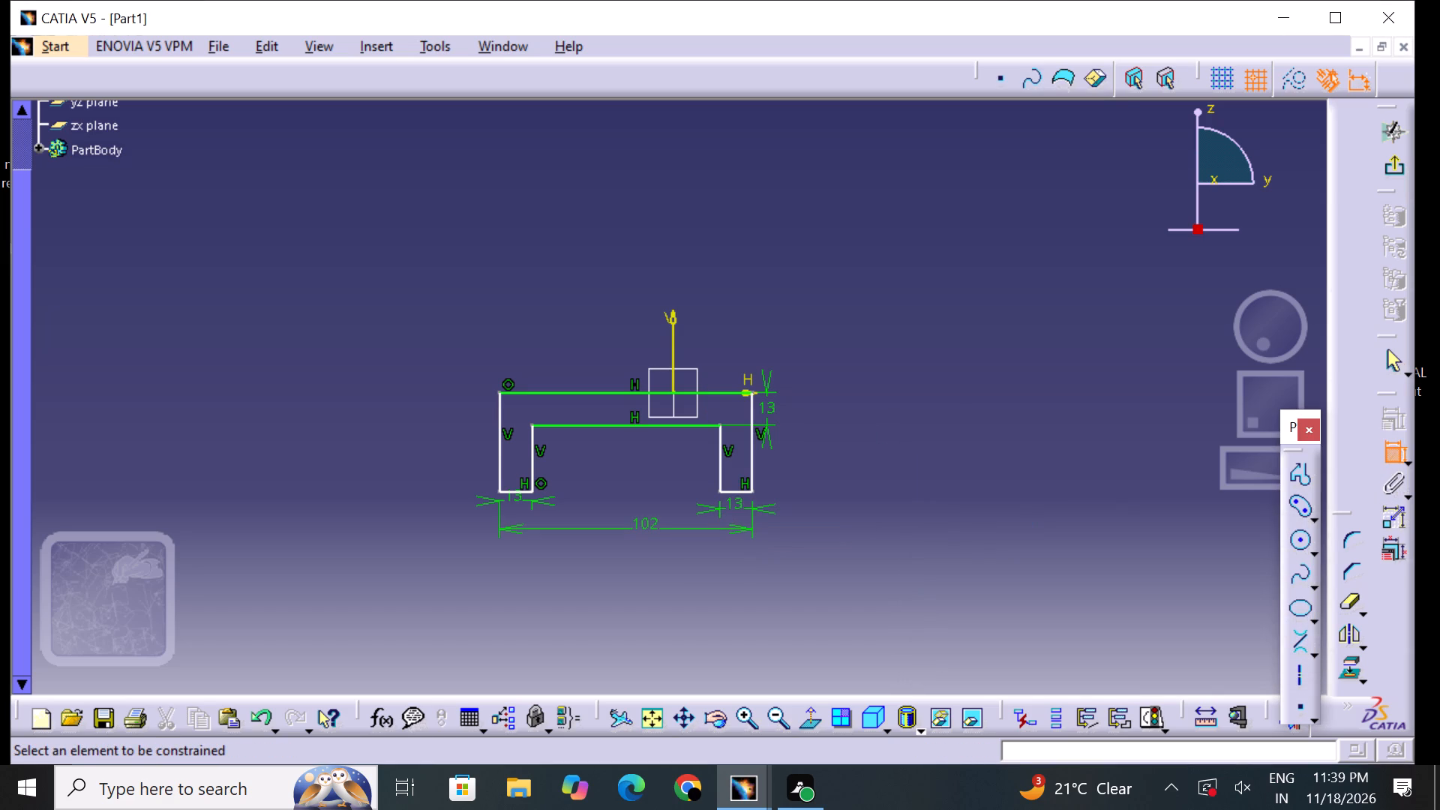
click(498, 427)
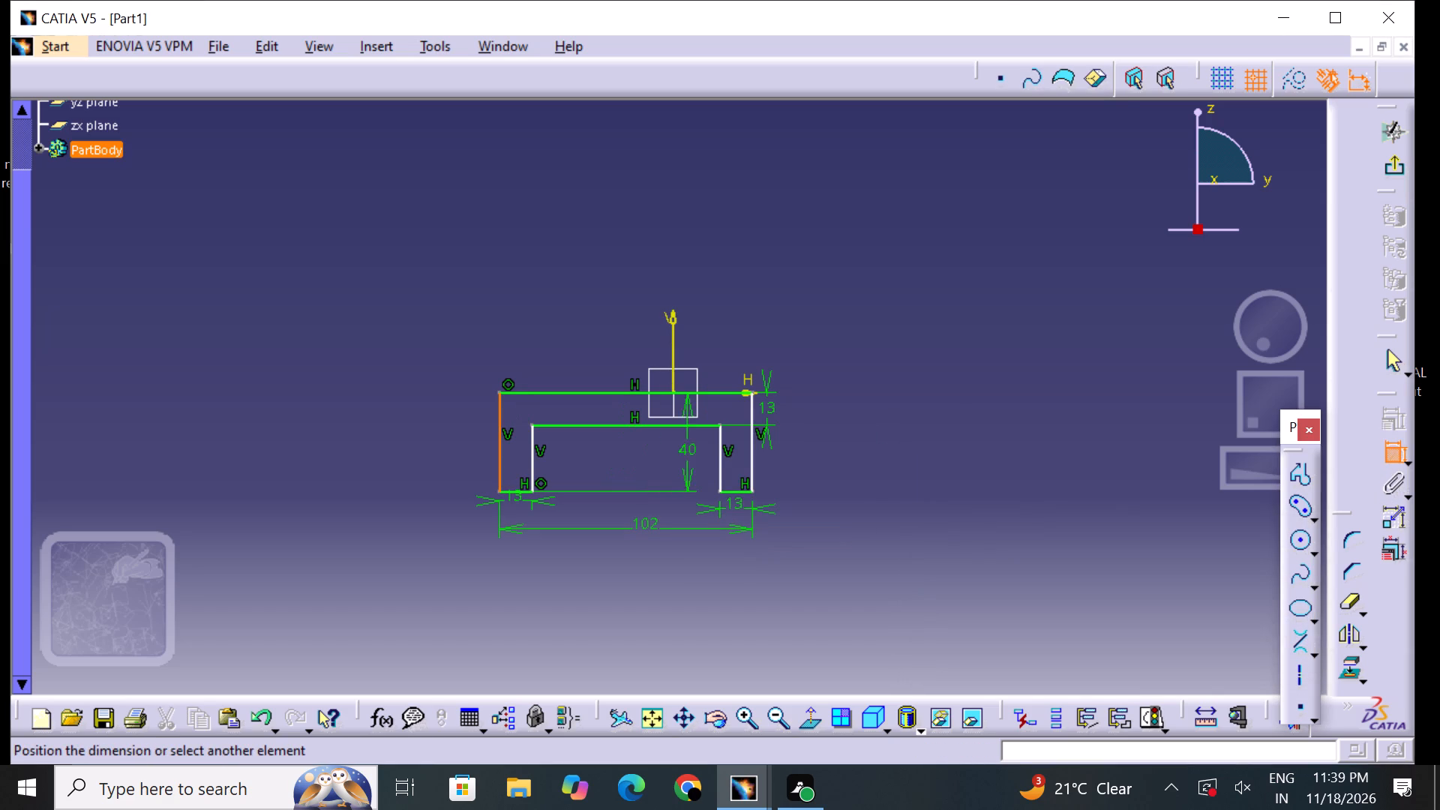
click(750, 439)
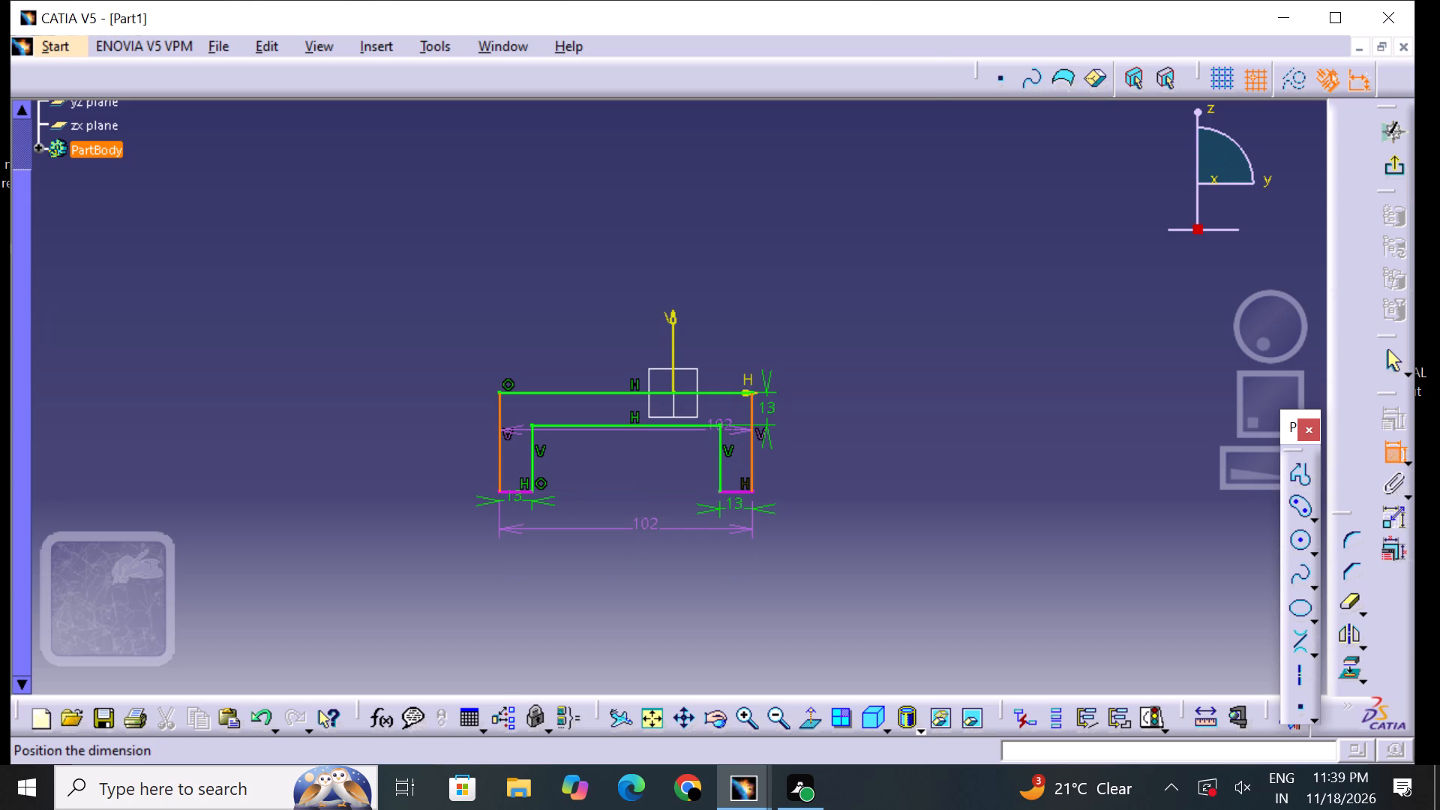
right_click(718, 428)
click(798, 373)
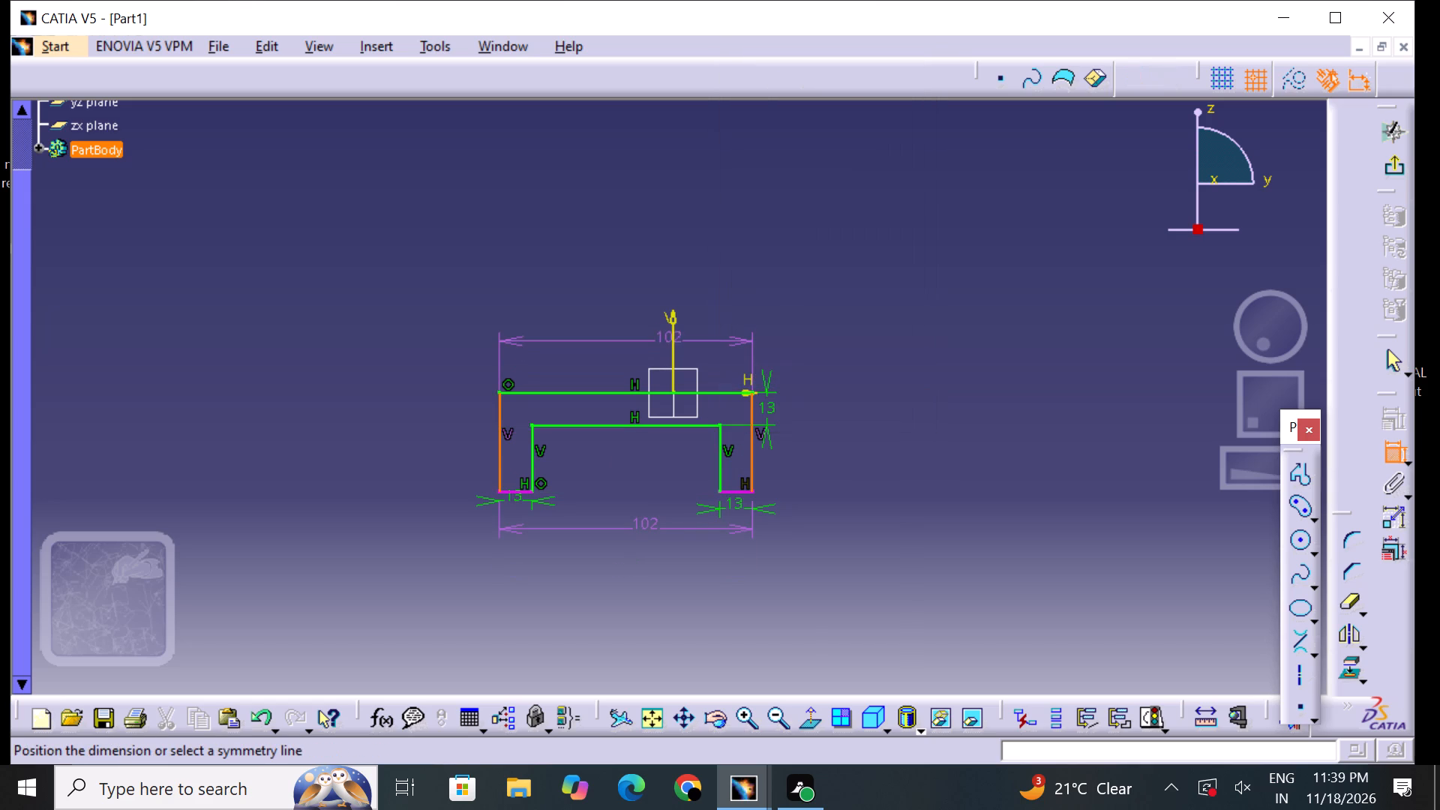
click(673, 319)
click(782, 330)
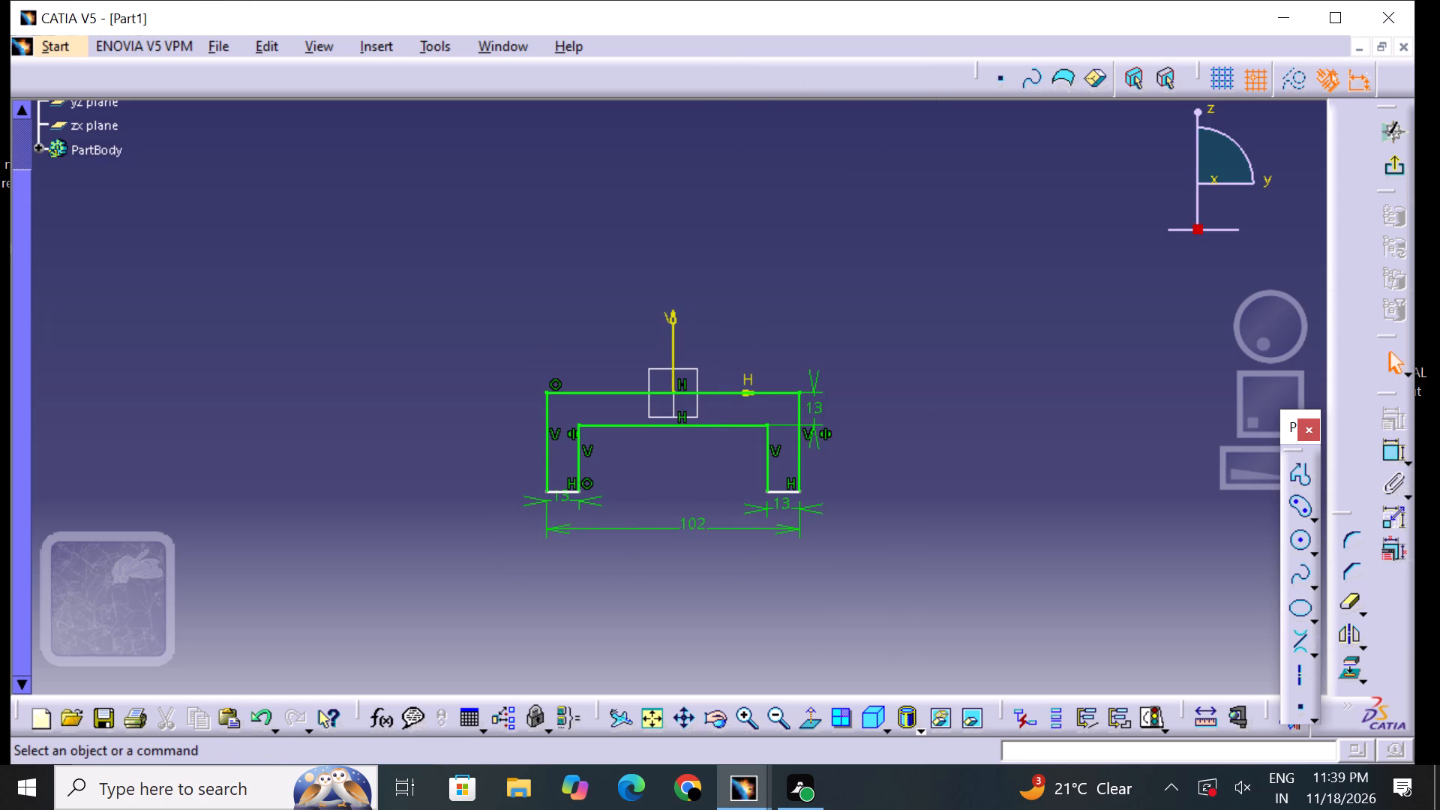
Dimension the profile's overall height between the outer left edge's two corners and set it to 29 mm.
click(1389, 451)
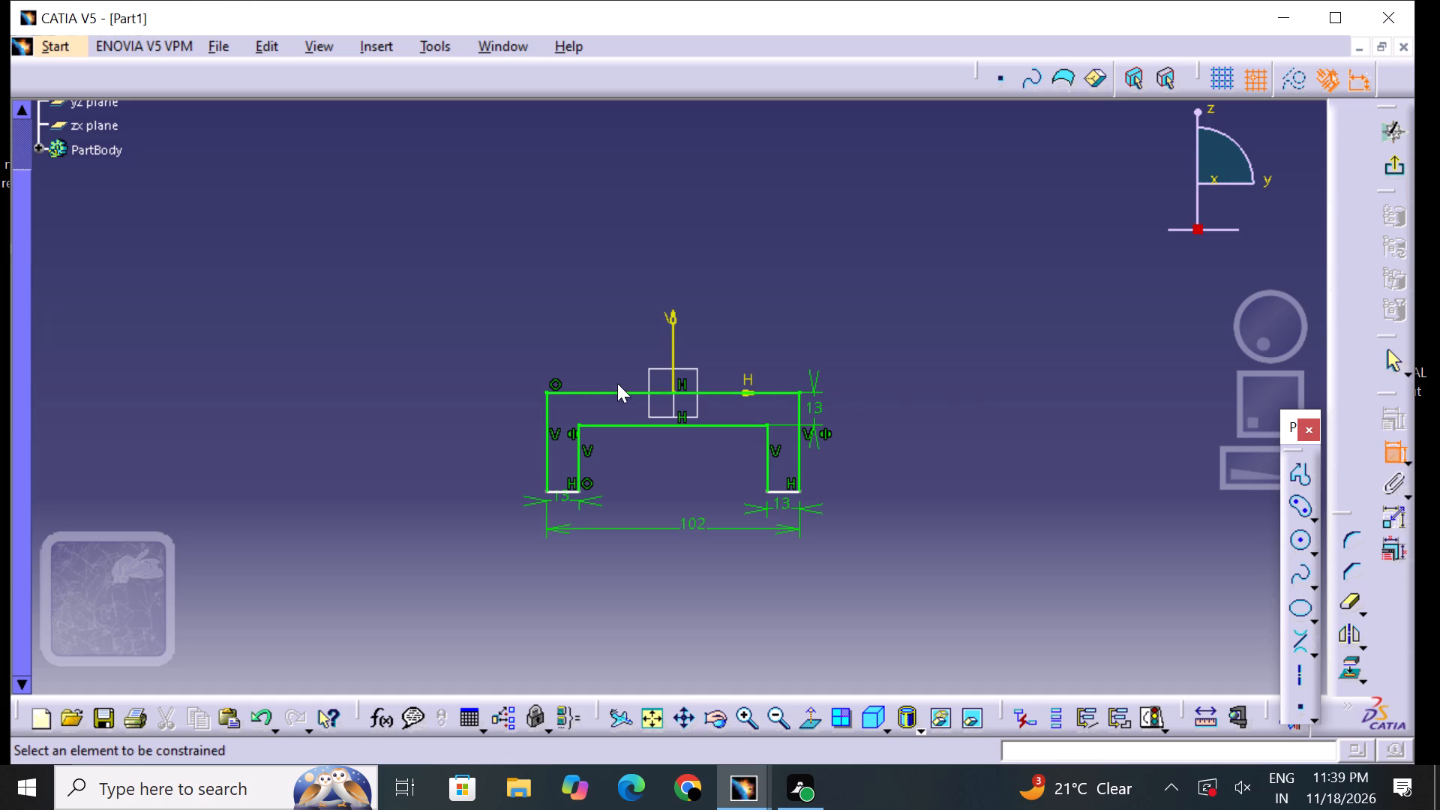
click(547, 394)
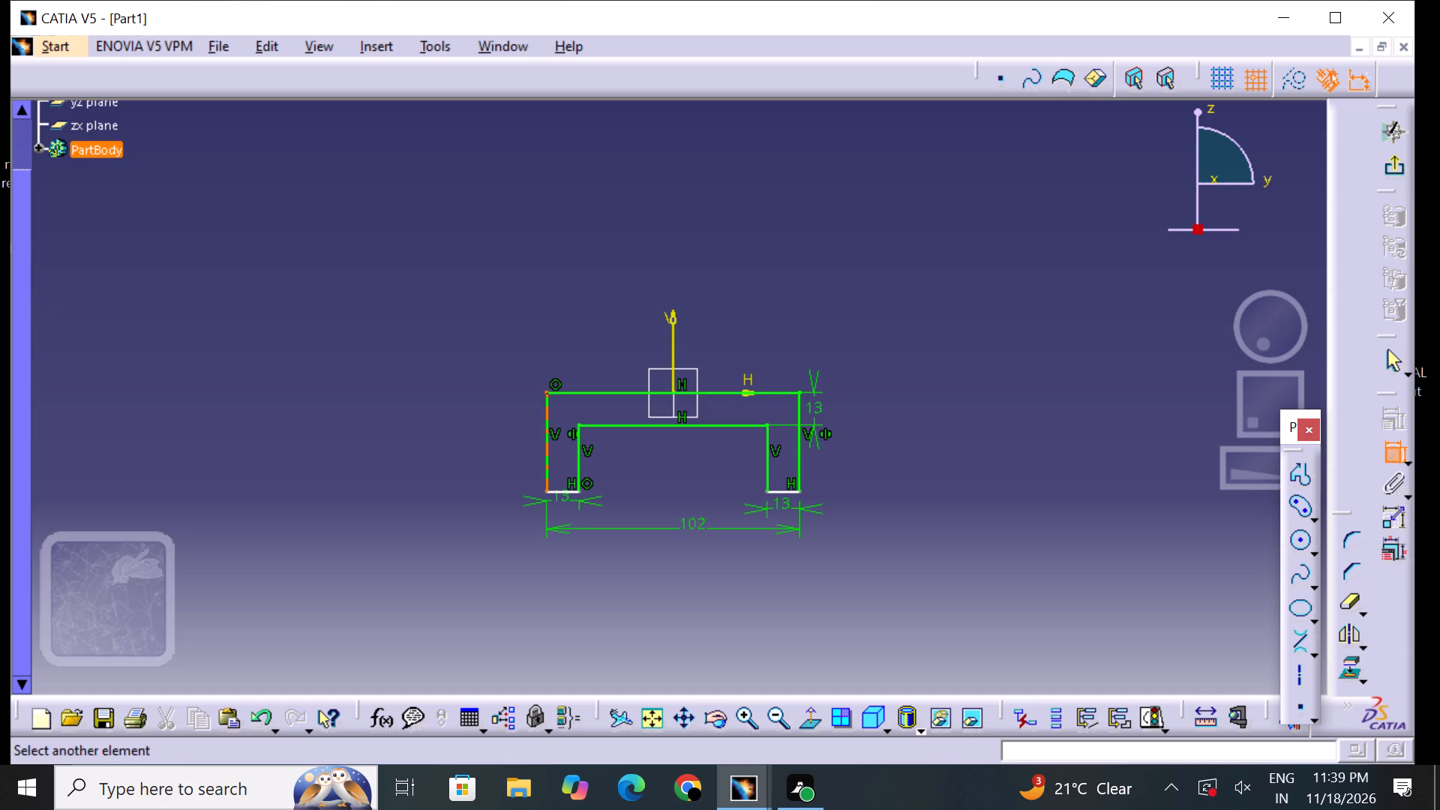
click(546, 491)
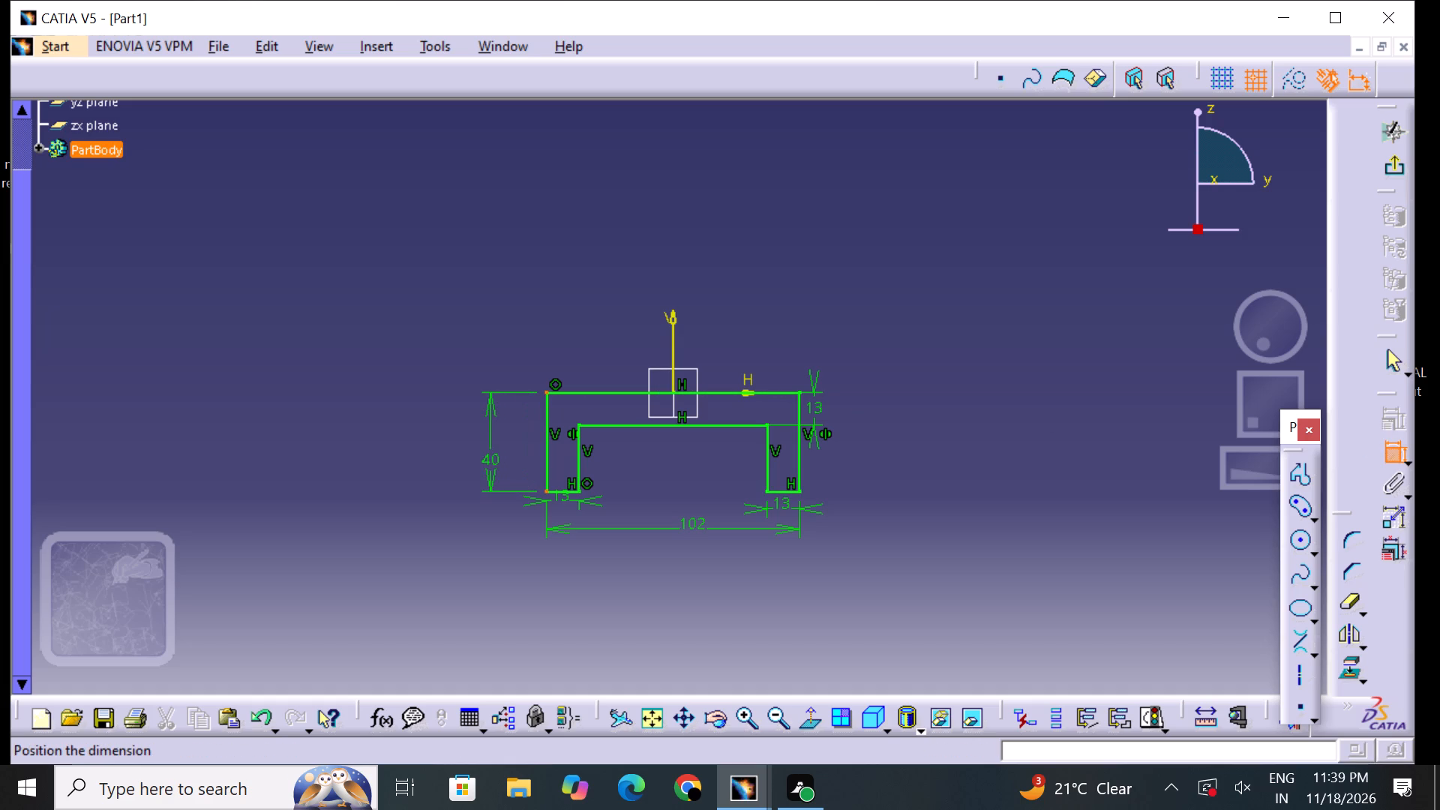
click(479, 460)
double_click(478, 449)
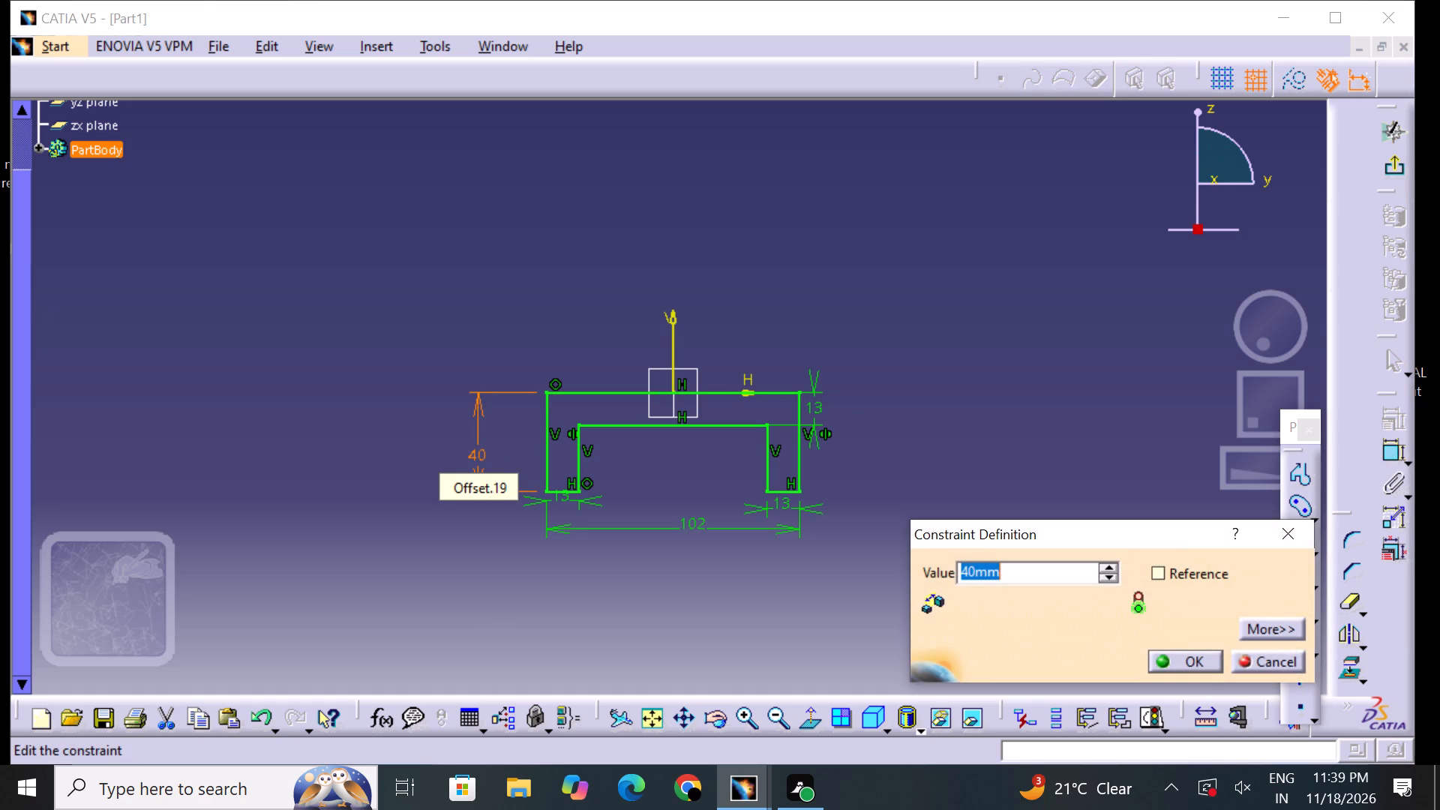
key(BackSpace)
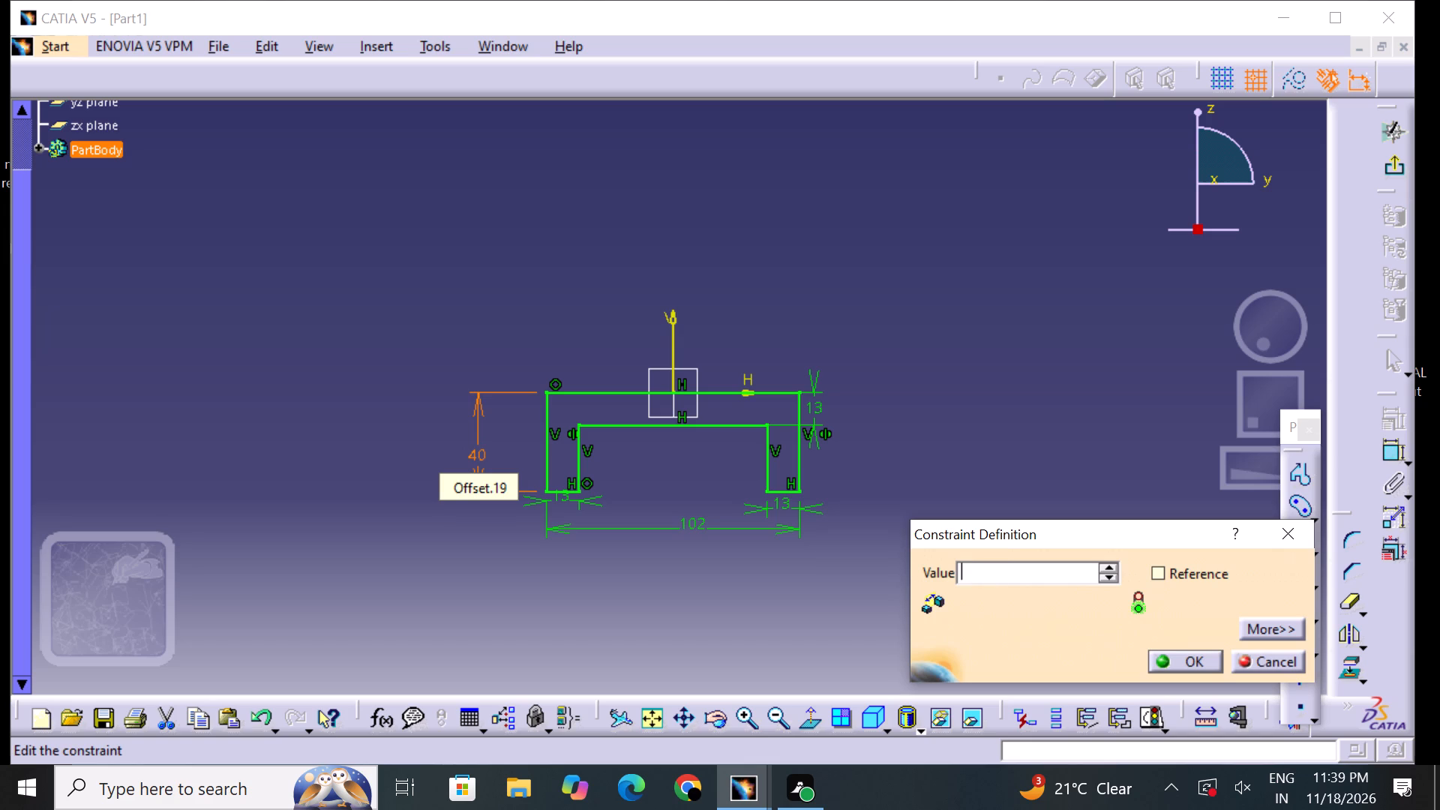
key(2)
key(9)
key(Return)
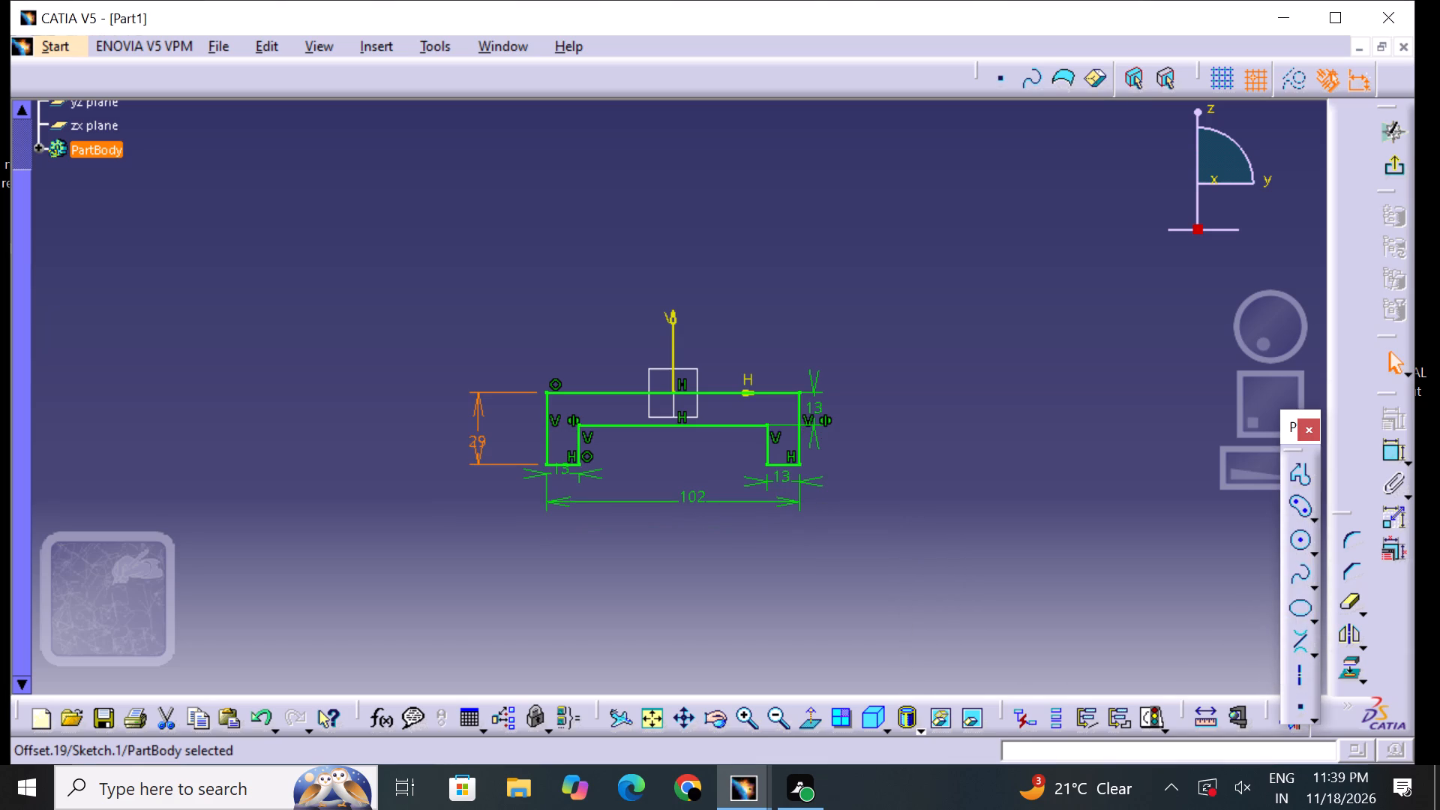
click(503, 538)
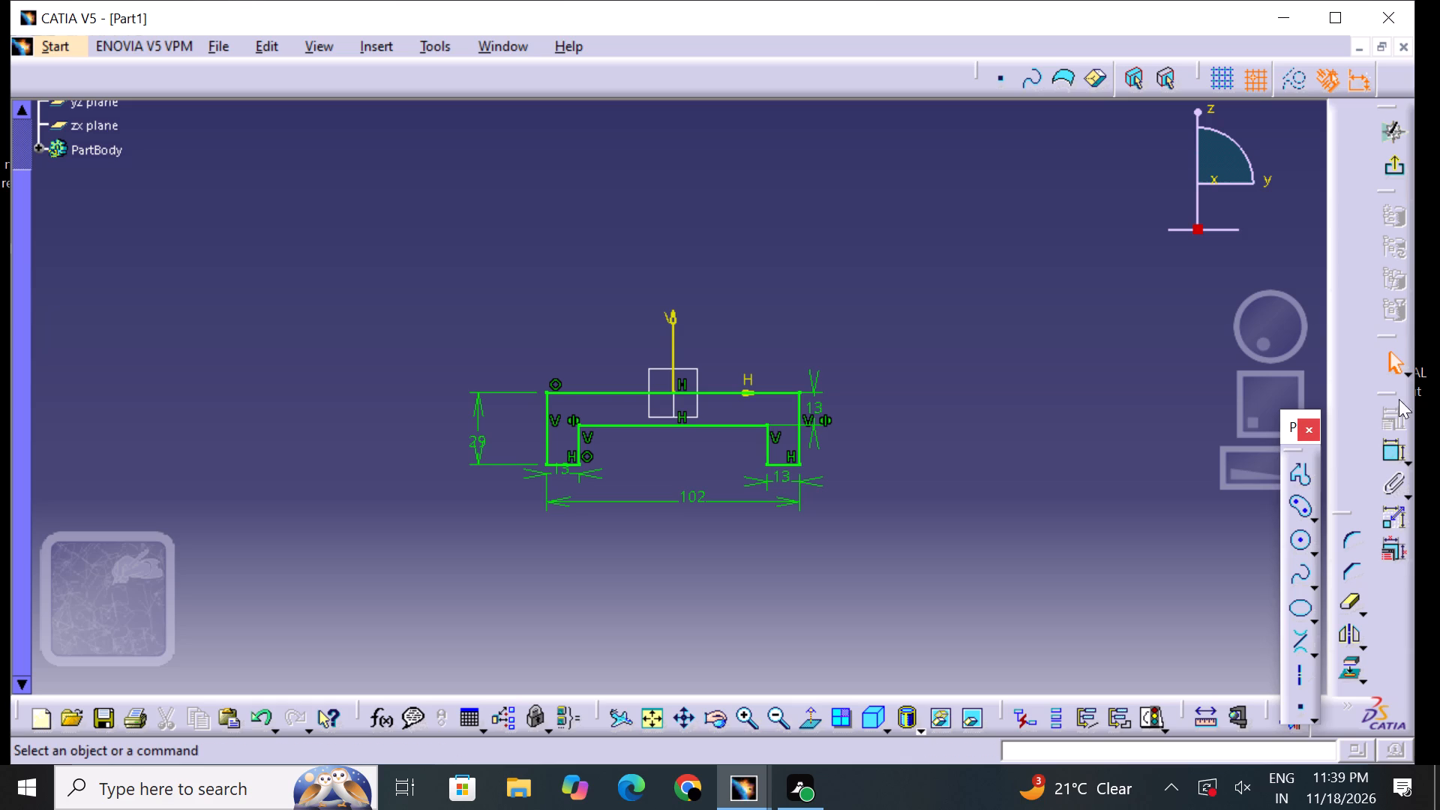
Exit the sketch and extrude the inverted-U profile as a Pad 60 mm long in the reversed direction.
click(1396, 172)
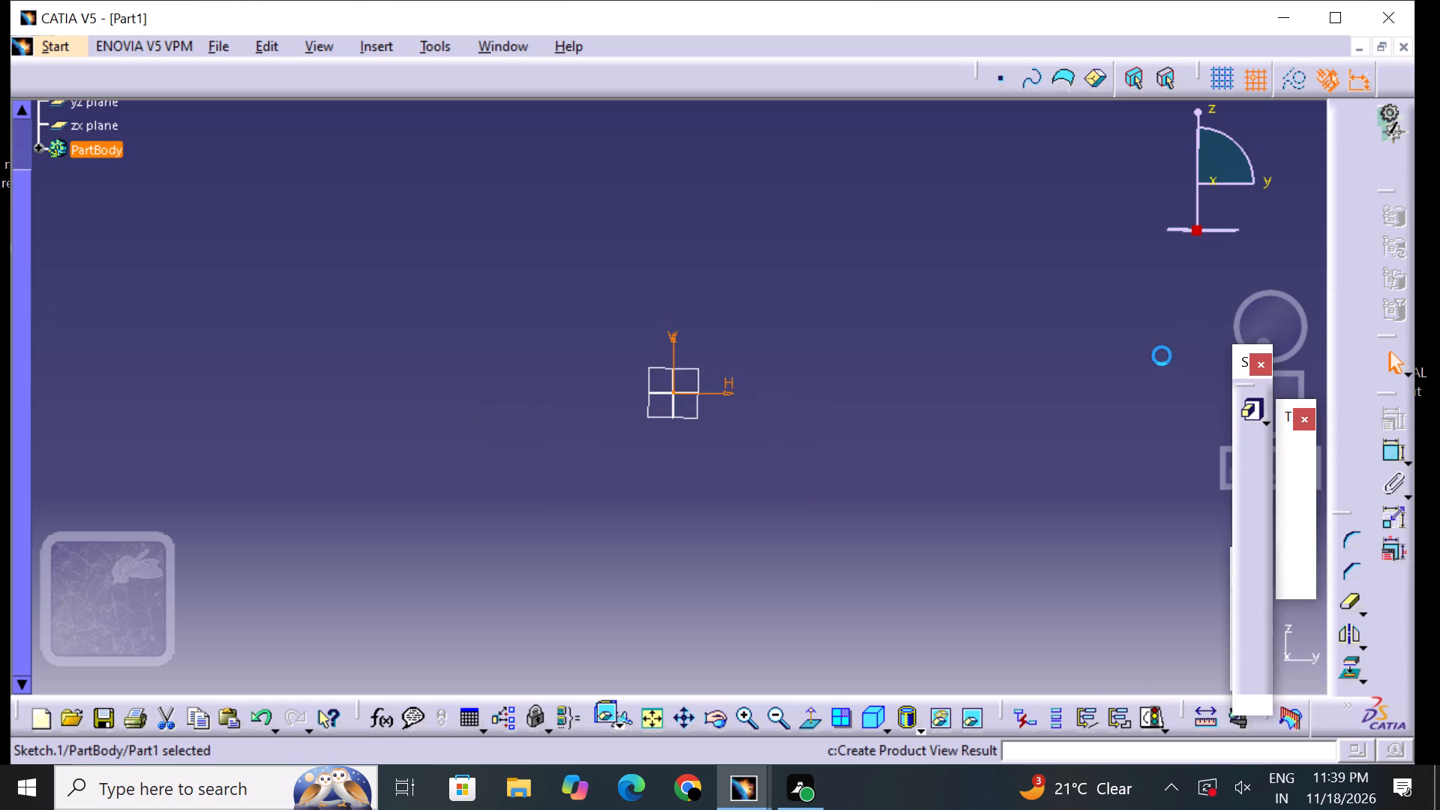
click(1248, 416)
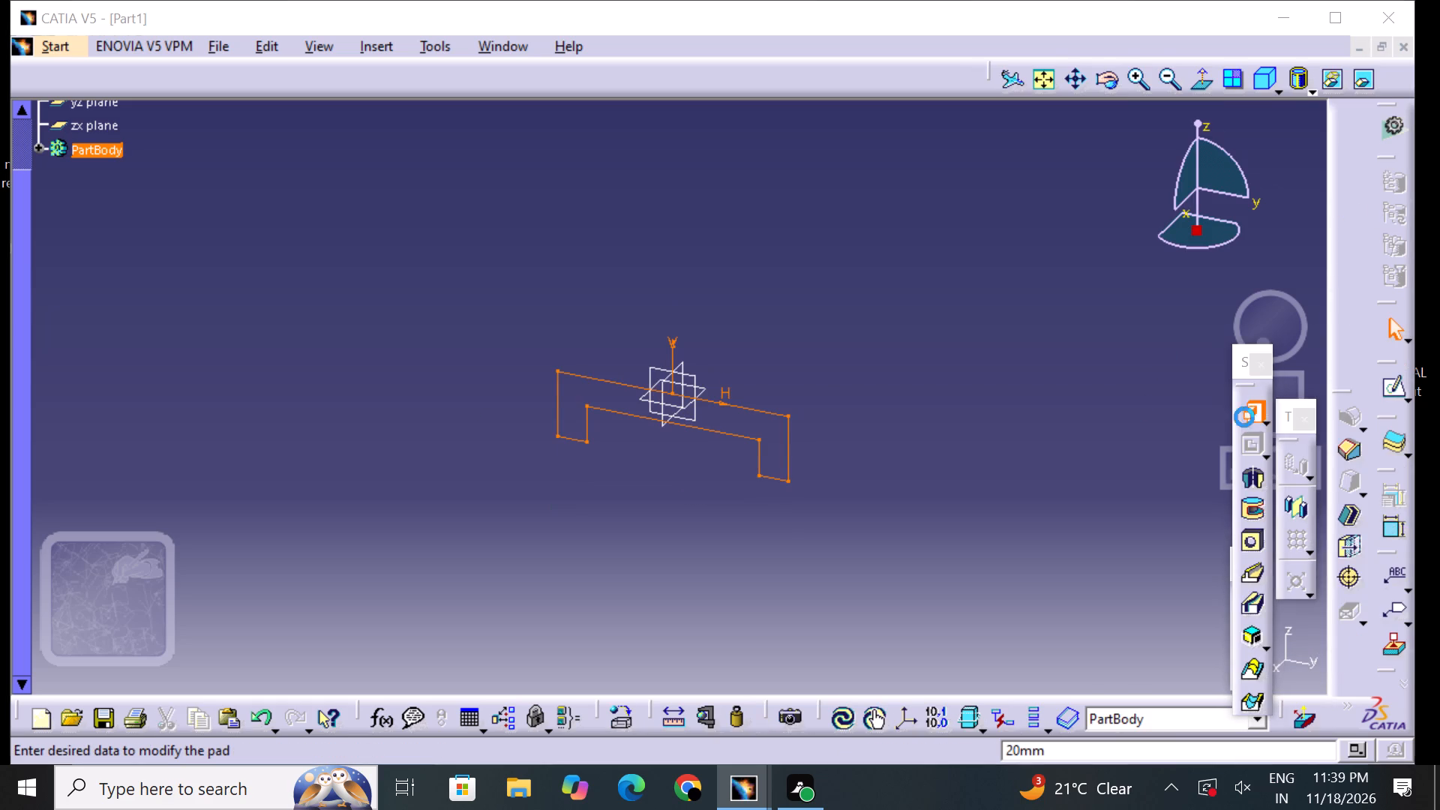
click(1125, 574)
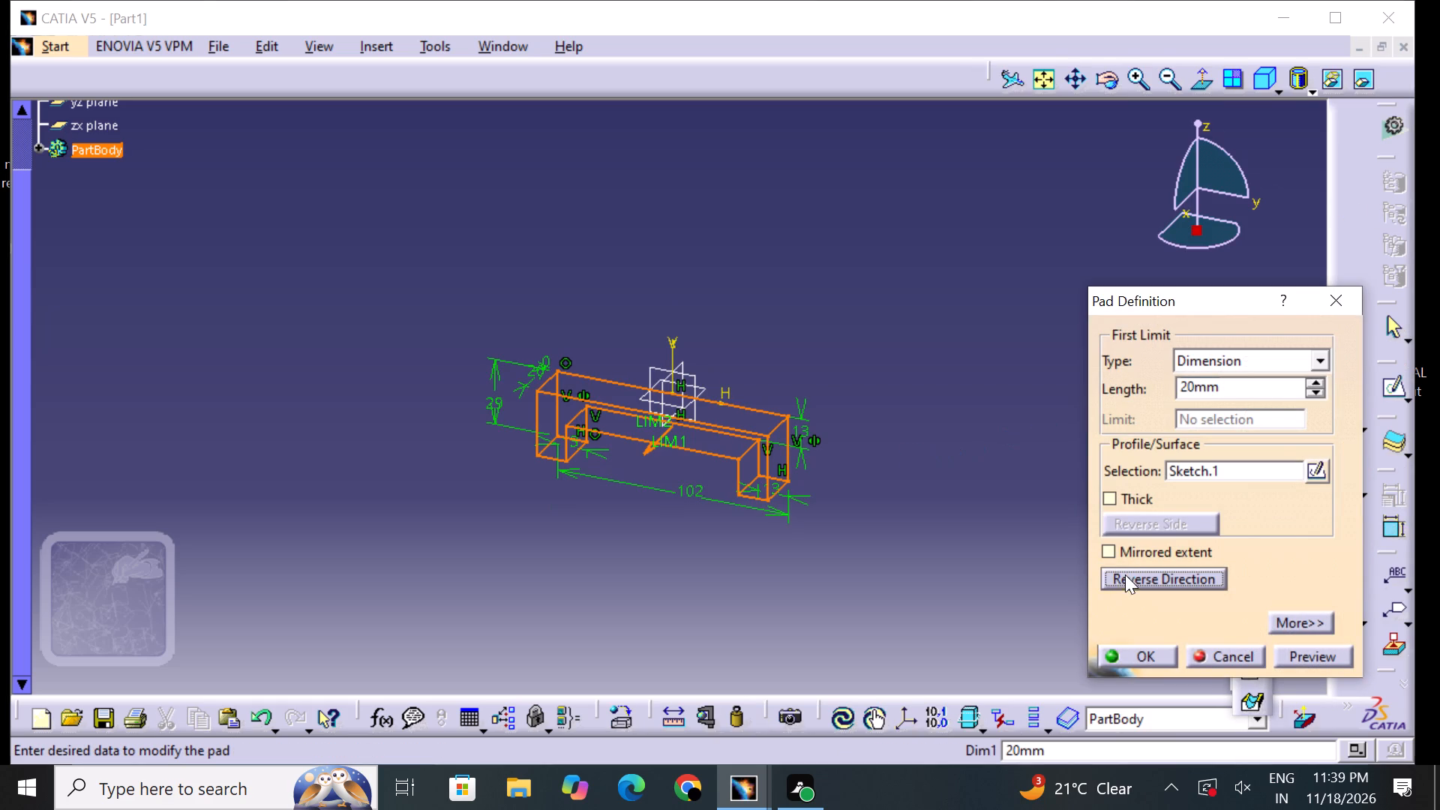
click(1232, 389)
key(BackSpace)
key(BackSpace)
key(BackSpace)
key(BackSpace)
key(BackSpace)
key(BackSpace)
key(BackSpace)
key(BackSpace)
key(BackSpace)
key(BackSpace)
key(BackSpace)
key(BackSpace)
key(BackSpace)
key(BackSpace)
key(BackSpace)
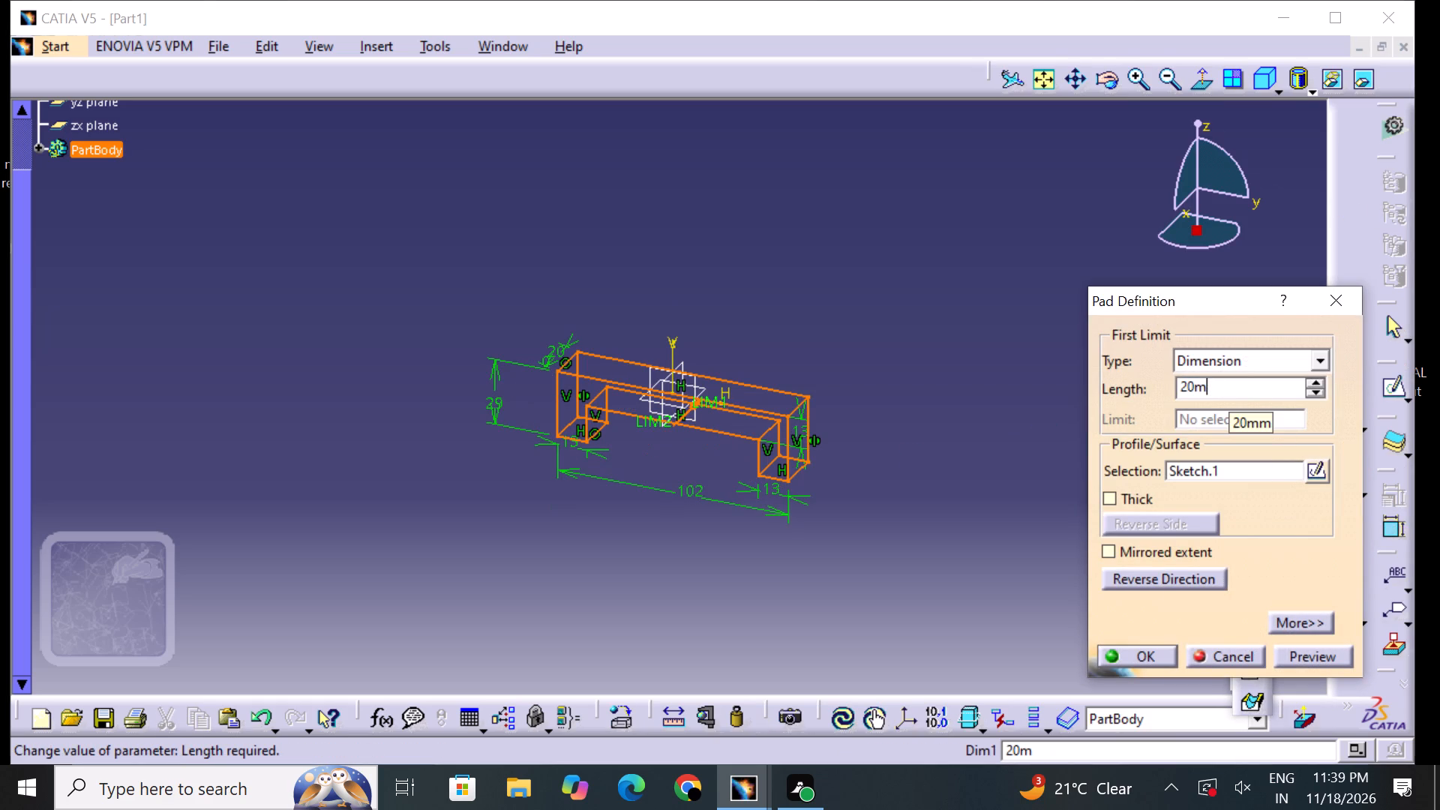
text(60)
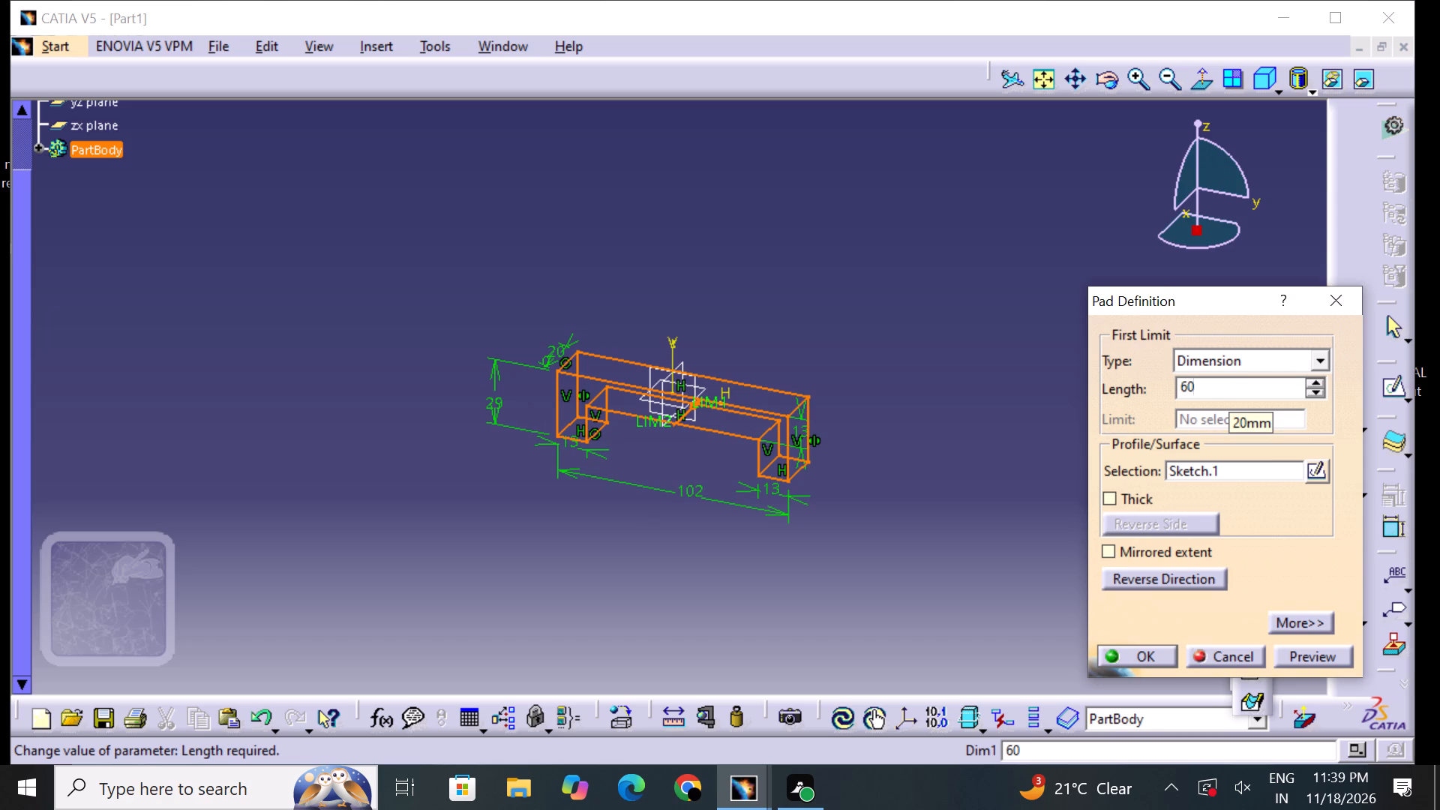
key(Return)
click(955, 478)
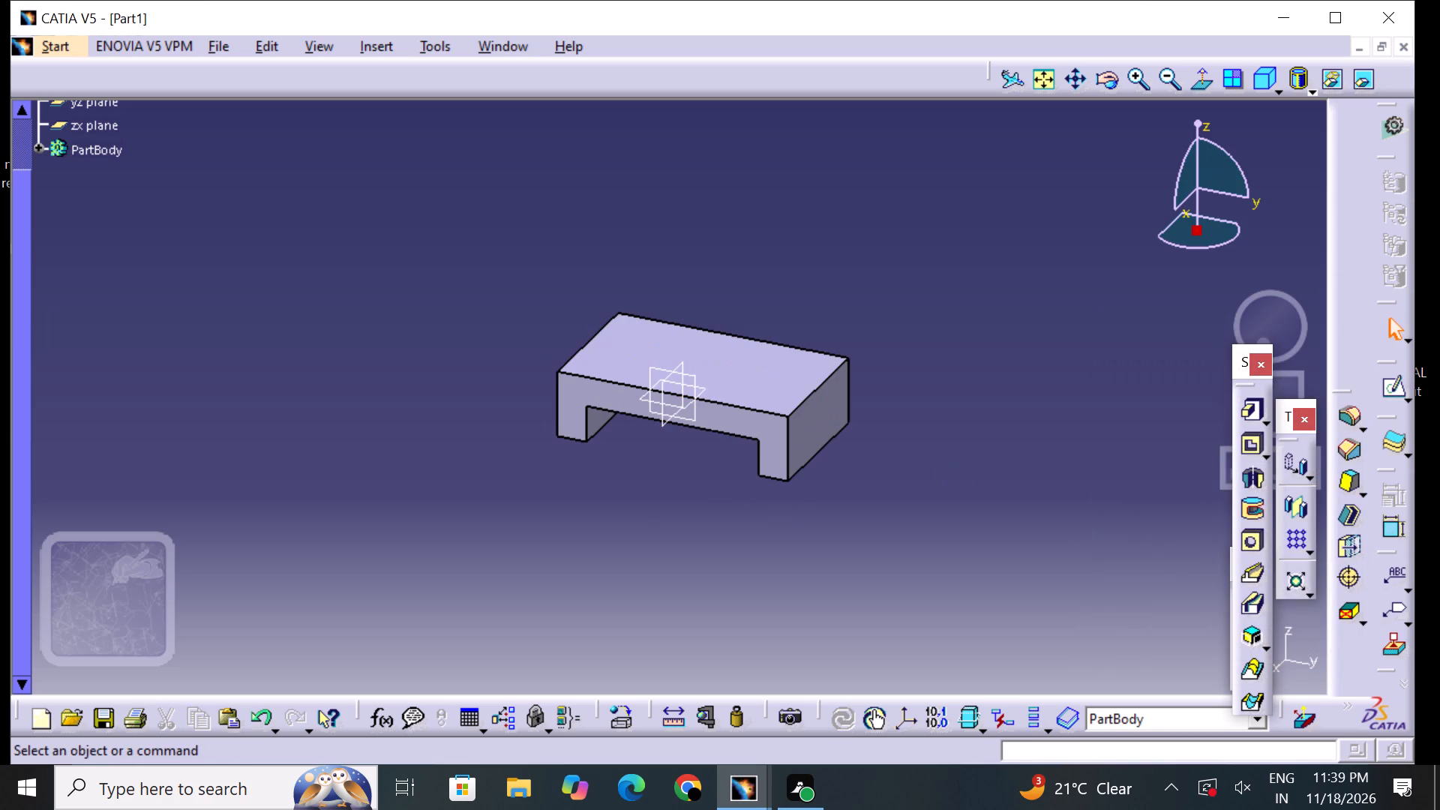
On the pad's outer side face, sketch an open three-line notch outline about 20 mm wide and 10 mm high at the bottom edge.
click(822, 415)
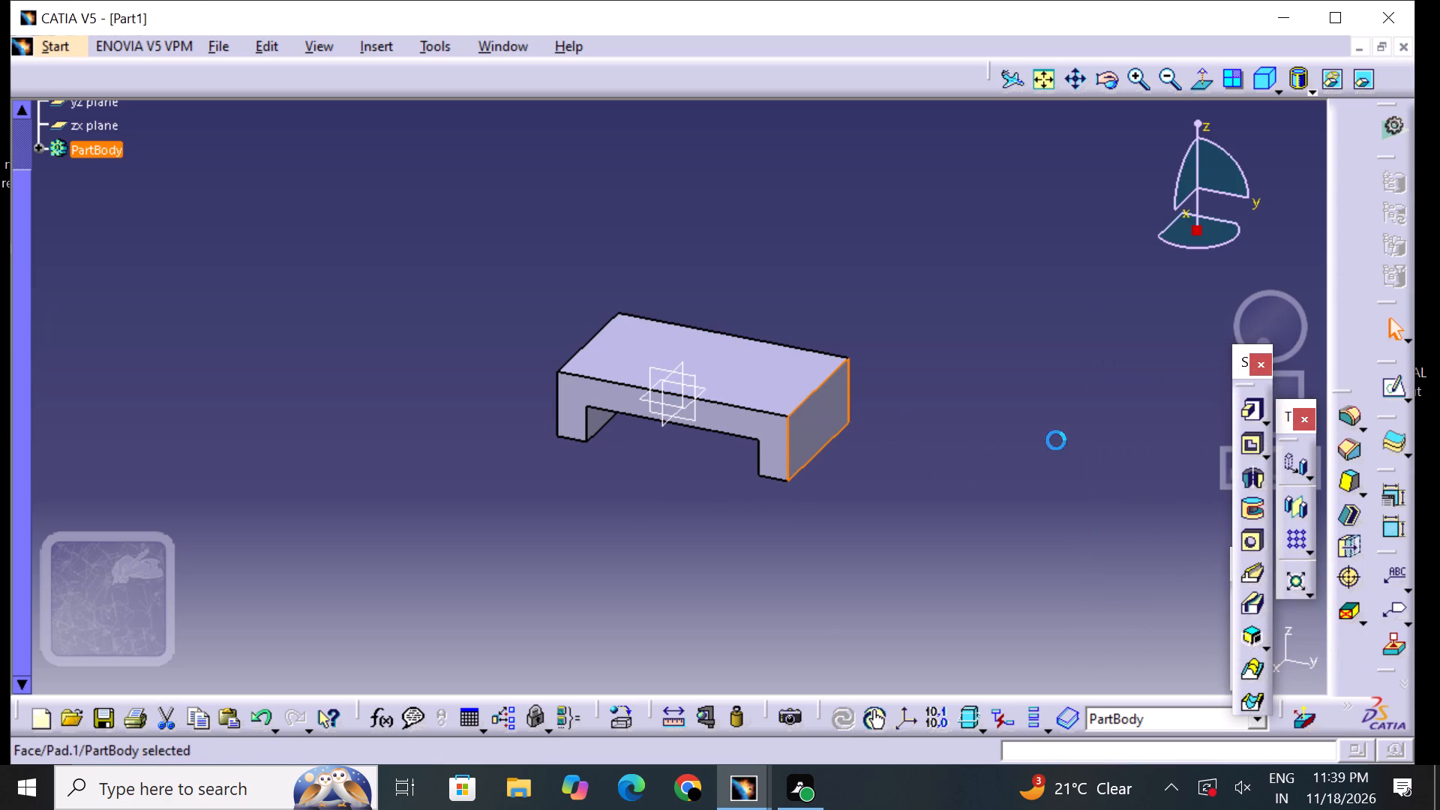
click(1393, 388)
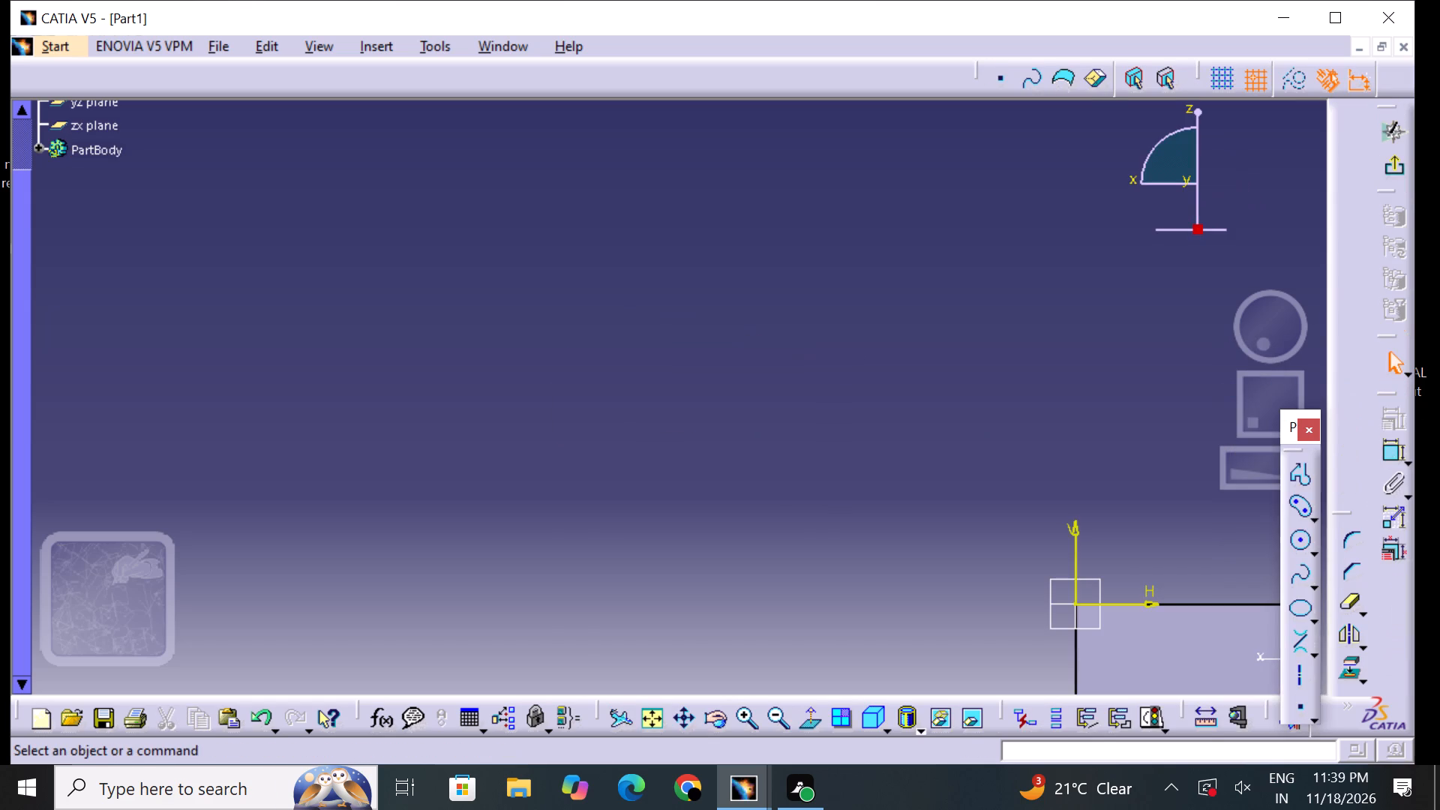
middle_drag(1045, 451, 752, 162)
middle_drag(949, 385, 860, 334)
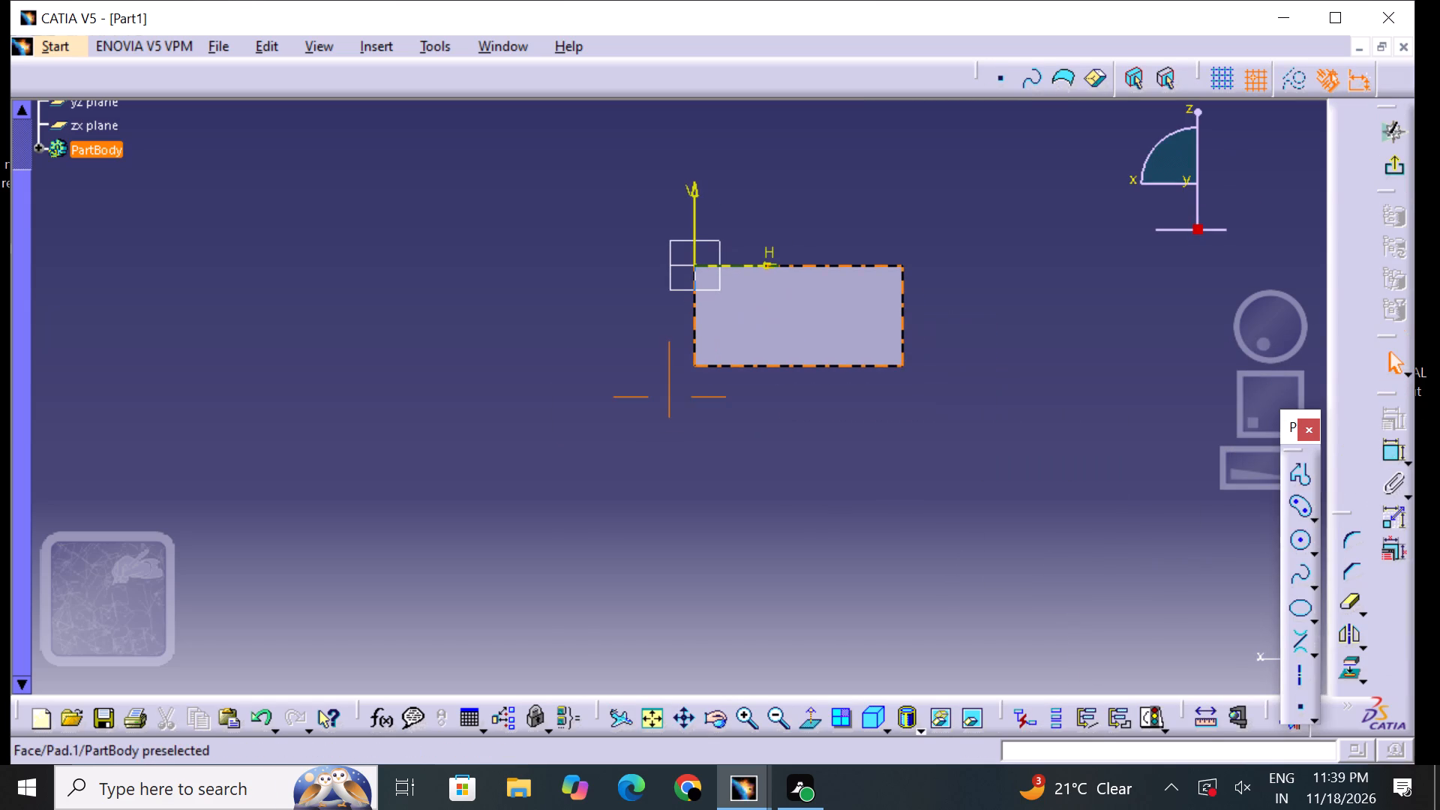
drag(1307, 467, 1294, 469)
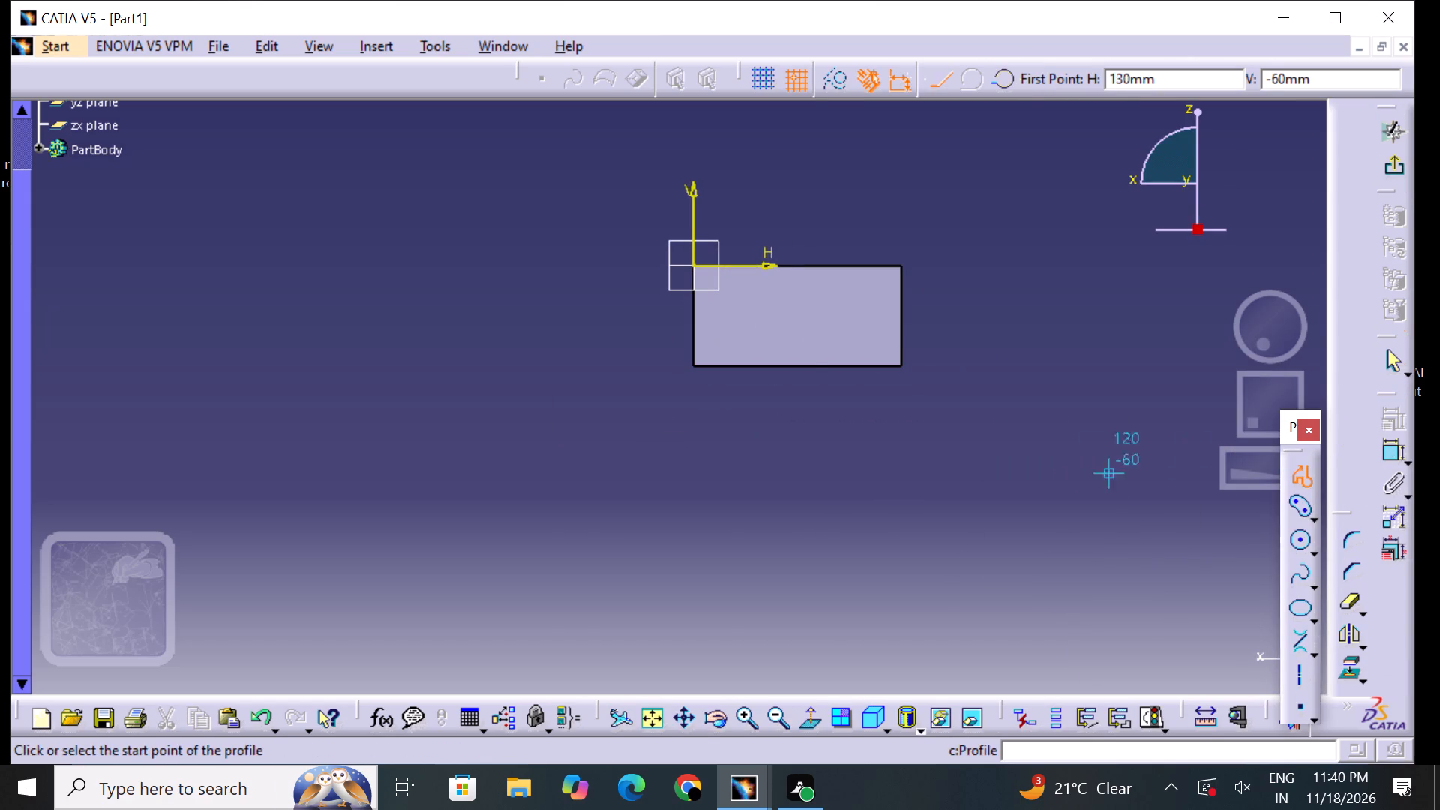
click(761, 364)
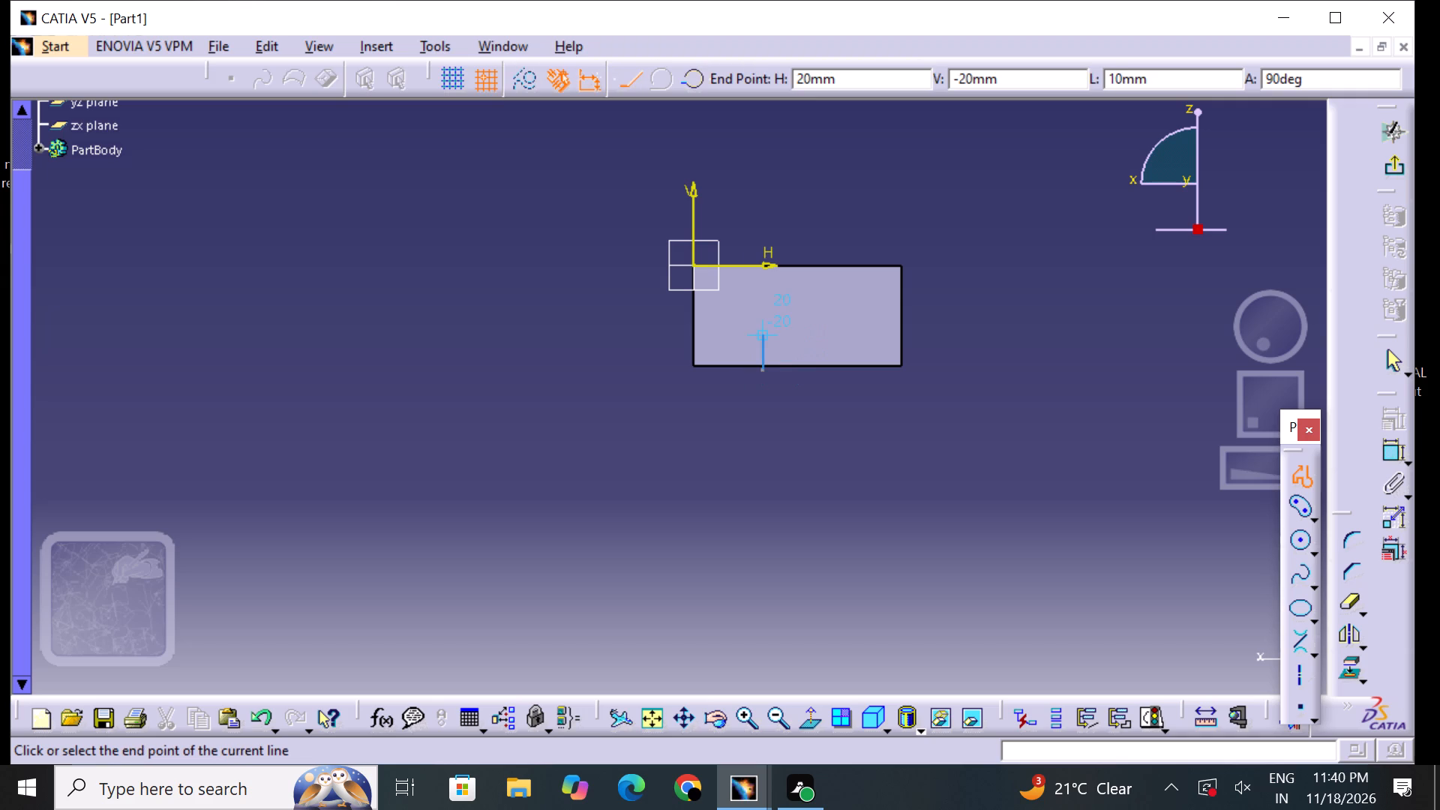
click(769, 319)
click(829, 329)
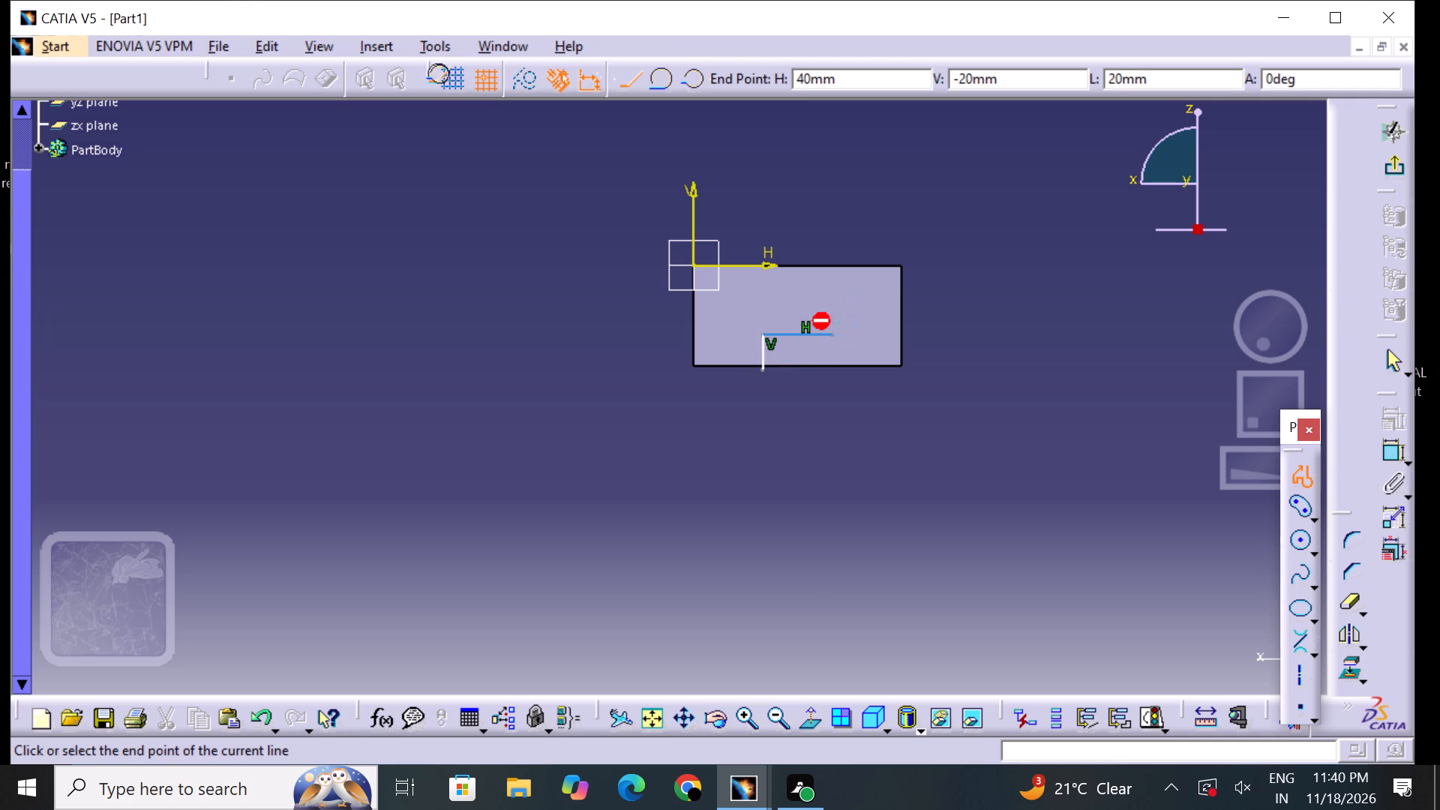
click(827, 369)
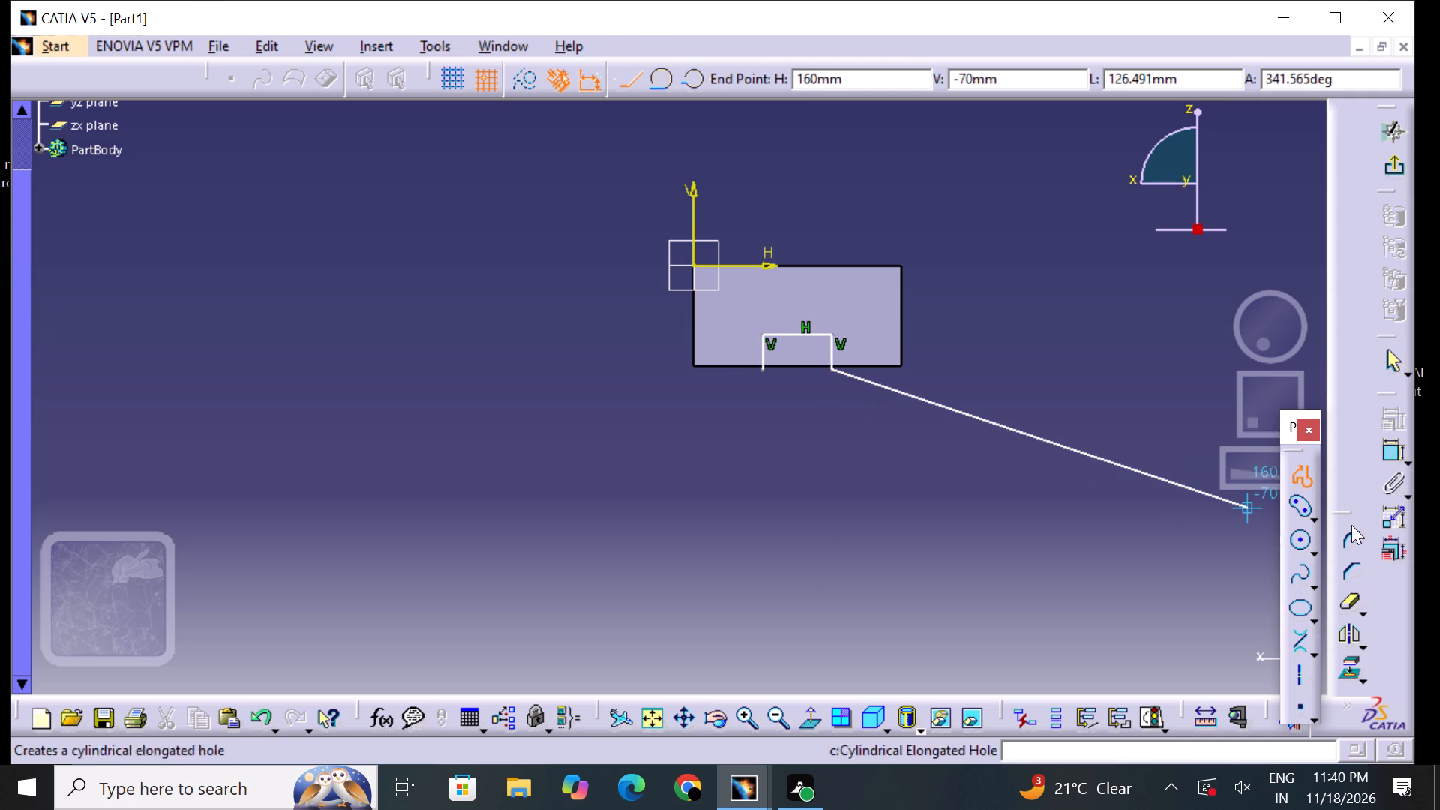
click(1308, 481)
click(1186, 484)
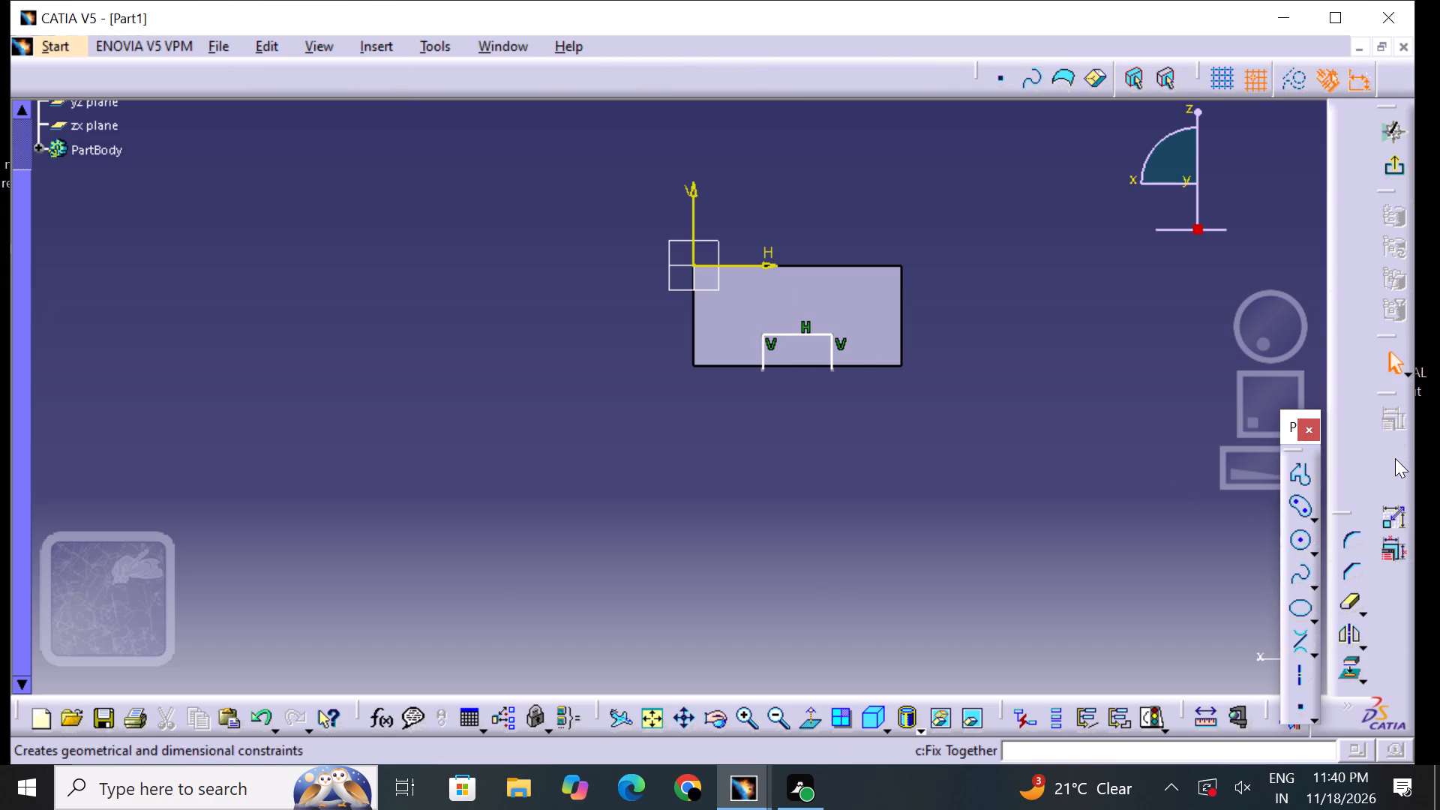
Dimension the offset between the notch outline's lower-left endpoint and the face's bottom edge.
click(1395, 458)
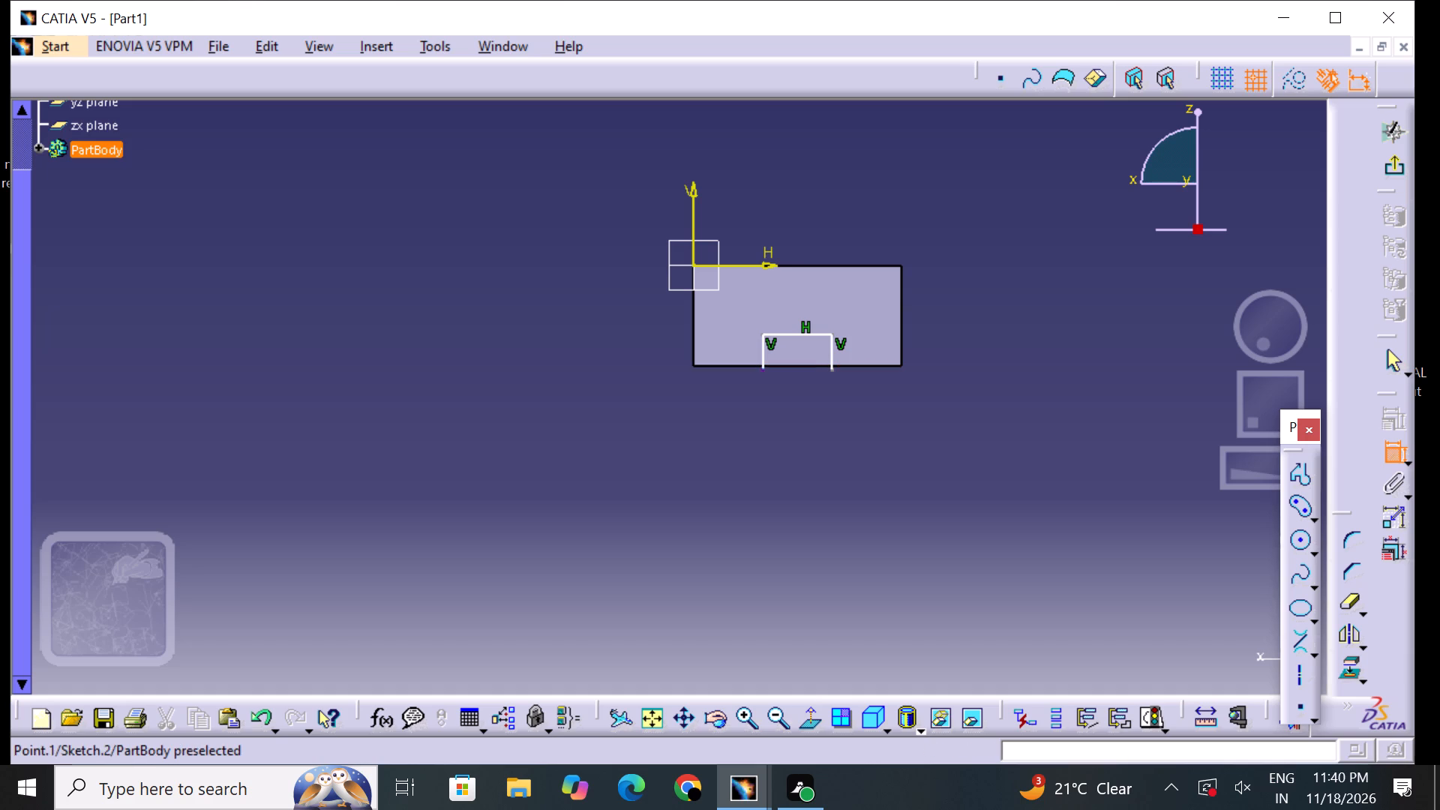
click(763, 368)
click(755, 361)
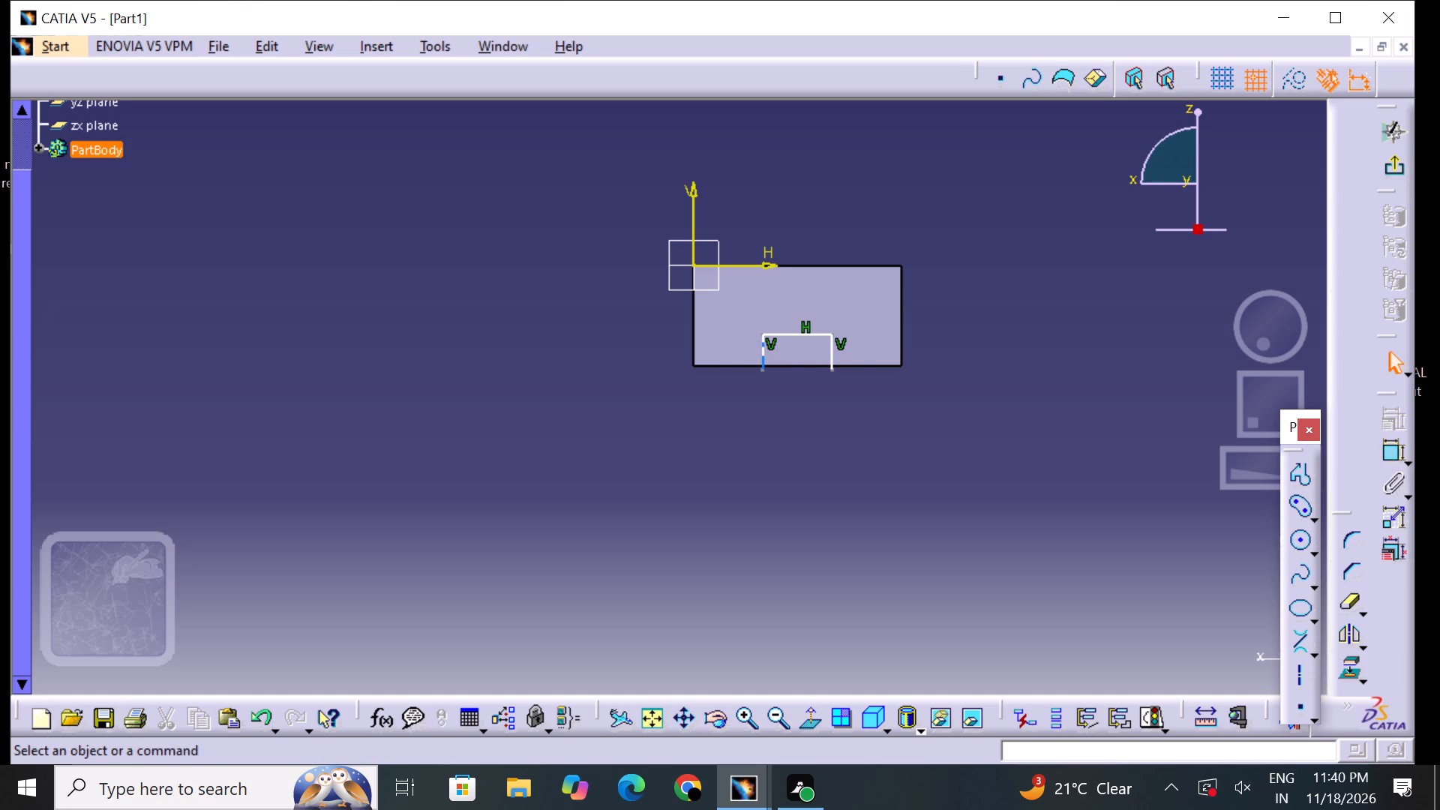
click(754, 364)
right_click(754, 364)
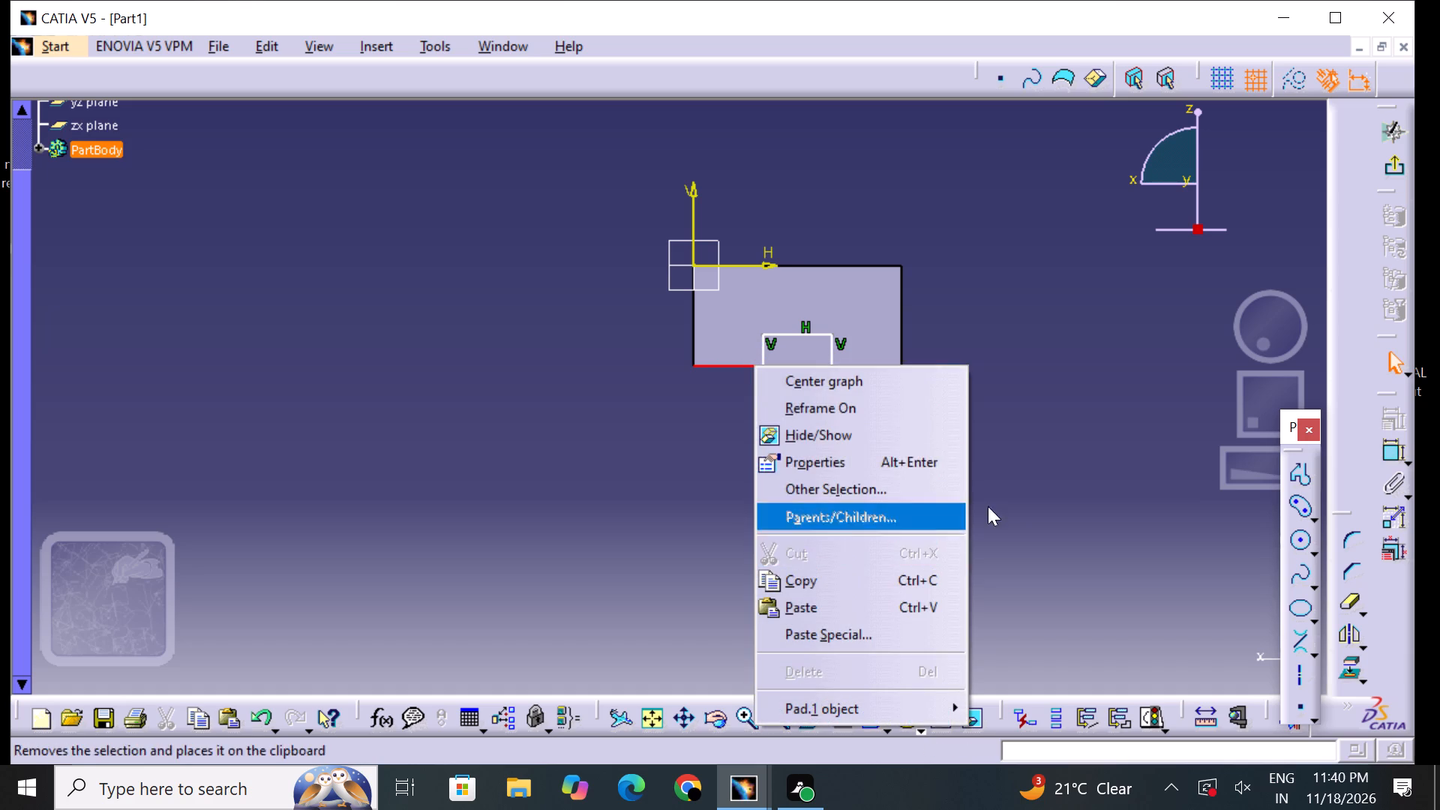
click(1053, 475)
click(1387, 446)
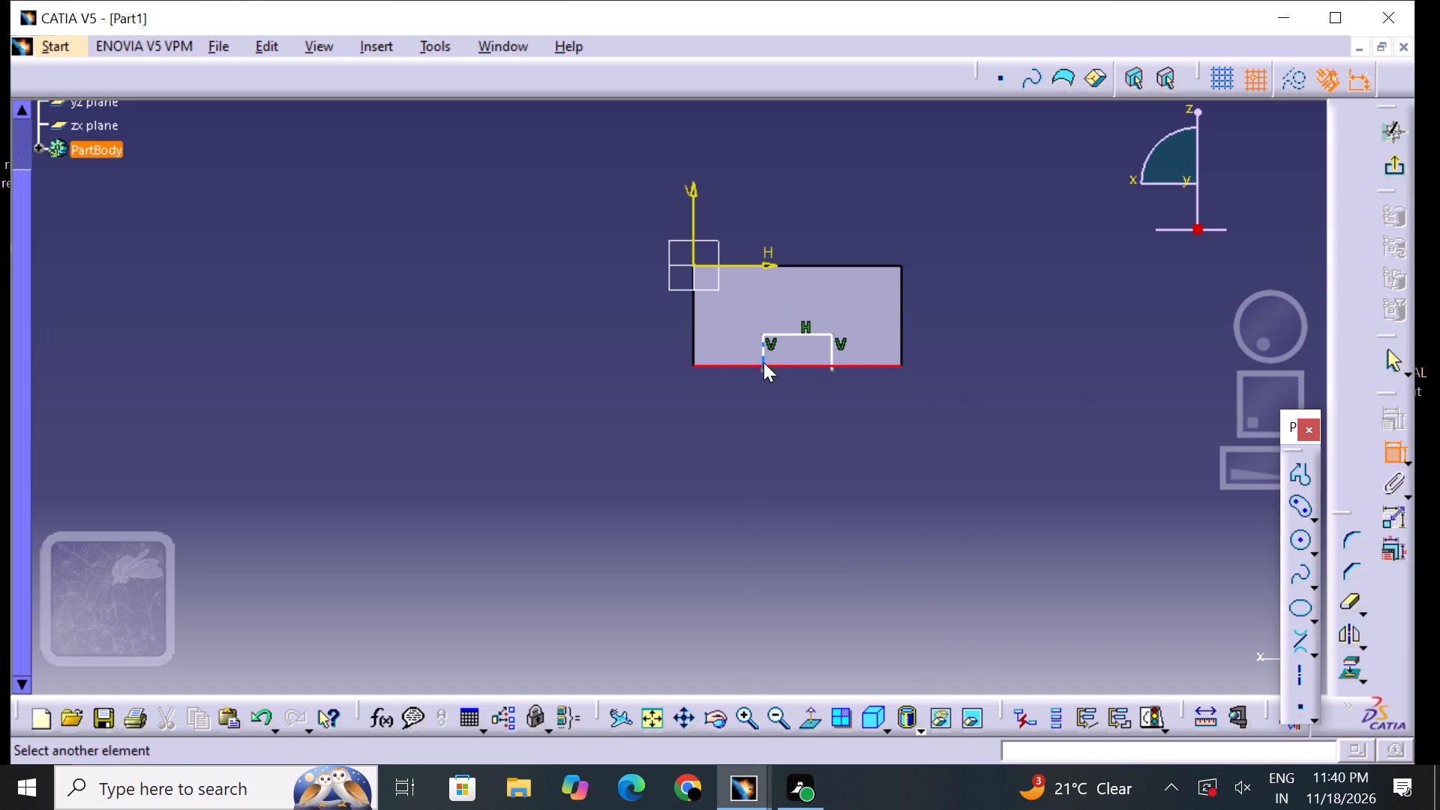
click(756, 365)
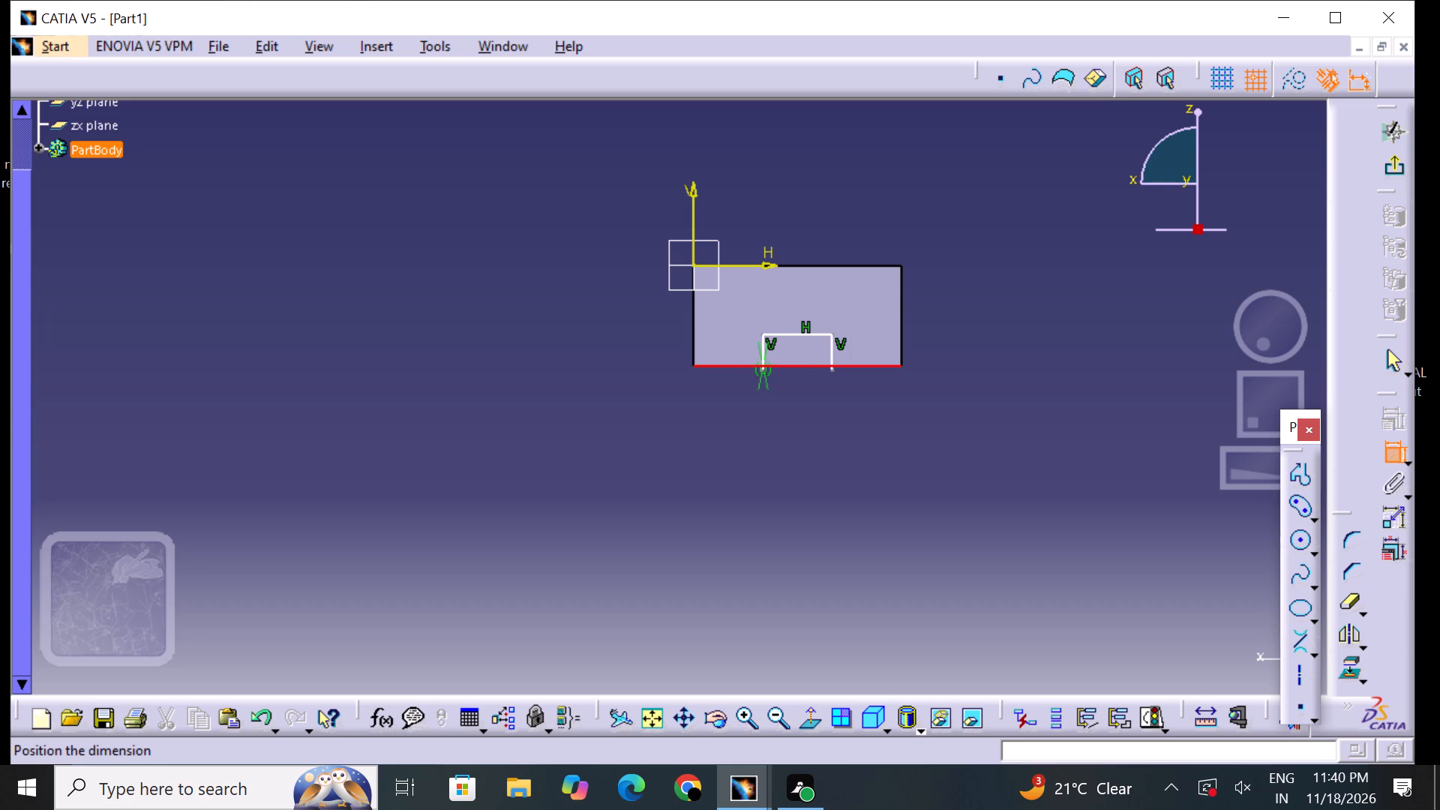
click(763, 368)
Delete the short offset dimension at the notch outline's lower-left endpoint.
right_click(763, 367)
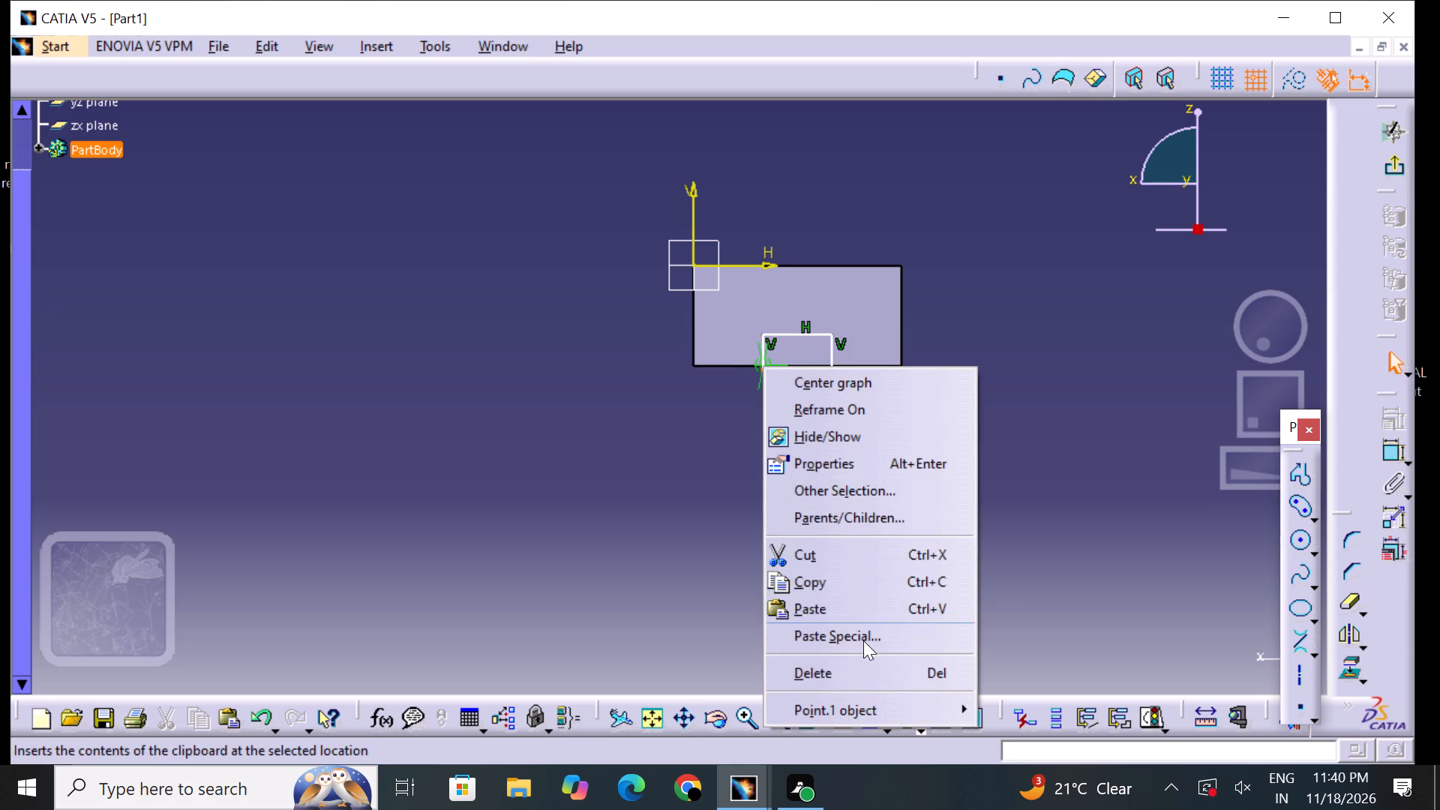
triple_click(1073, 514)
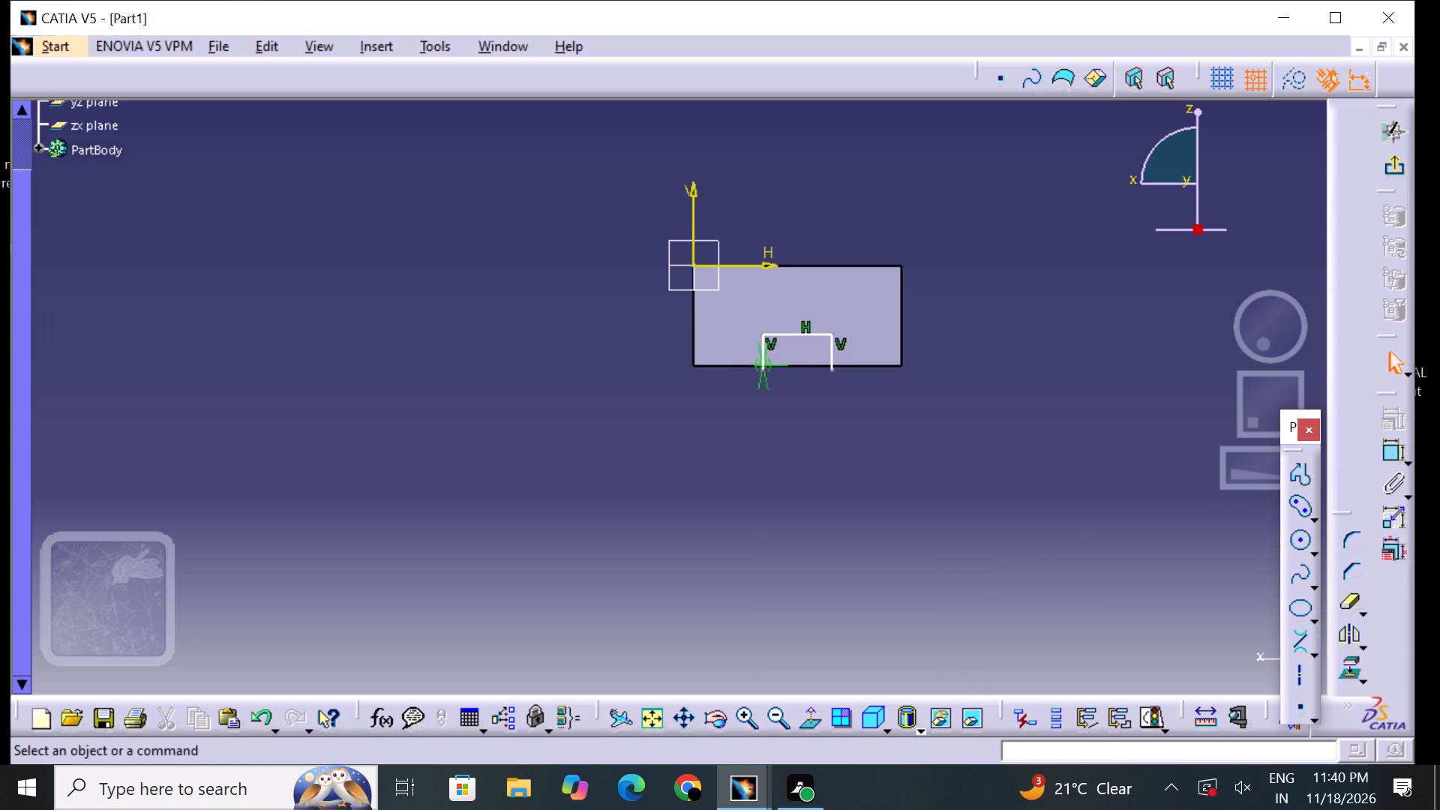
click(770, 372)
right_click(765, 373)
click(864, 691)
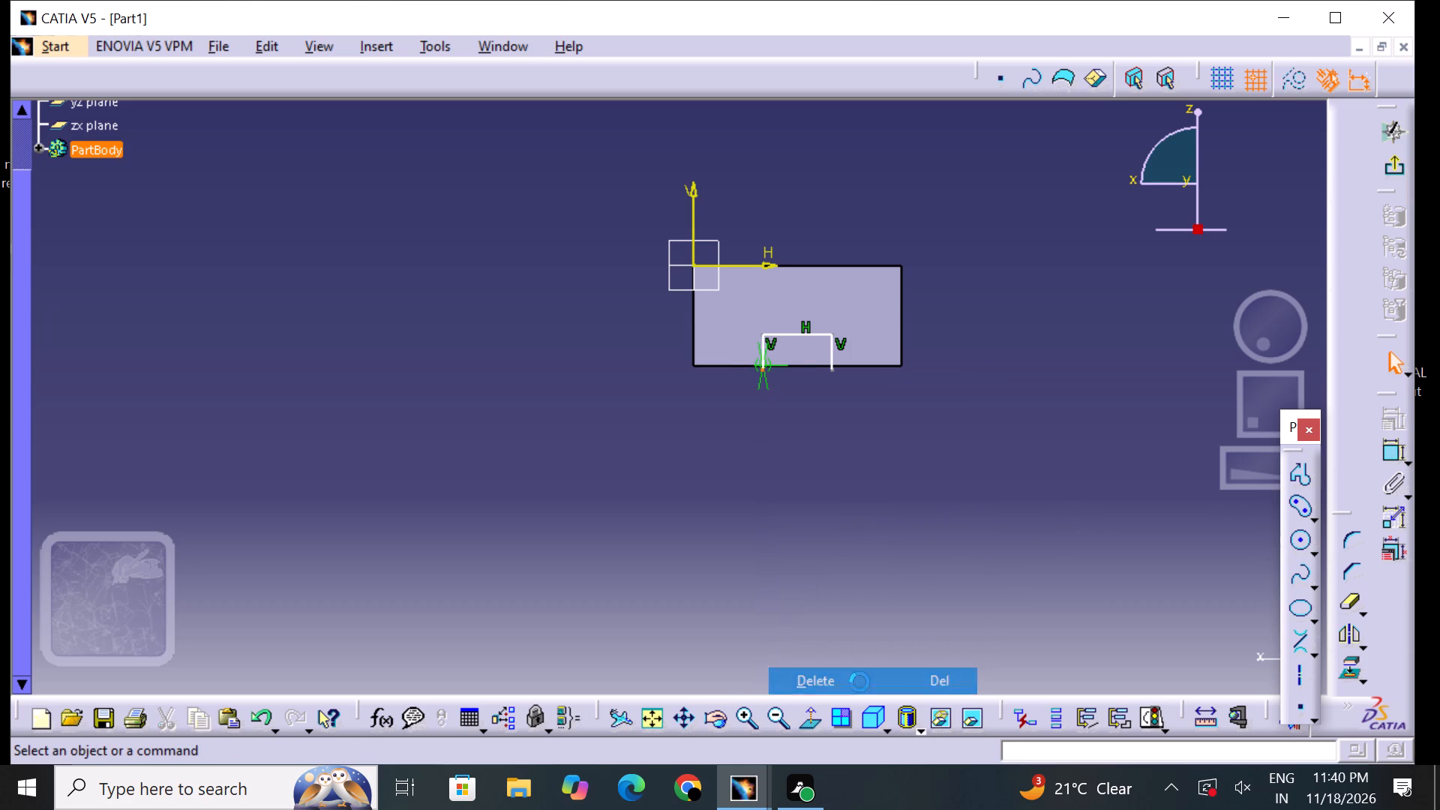
Delete the three lines of the notch outline from the side-face sketch.
click(761, 370)
right_drag(761, 374, 759, 382)
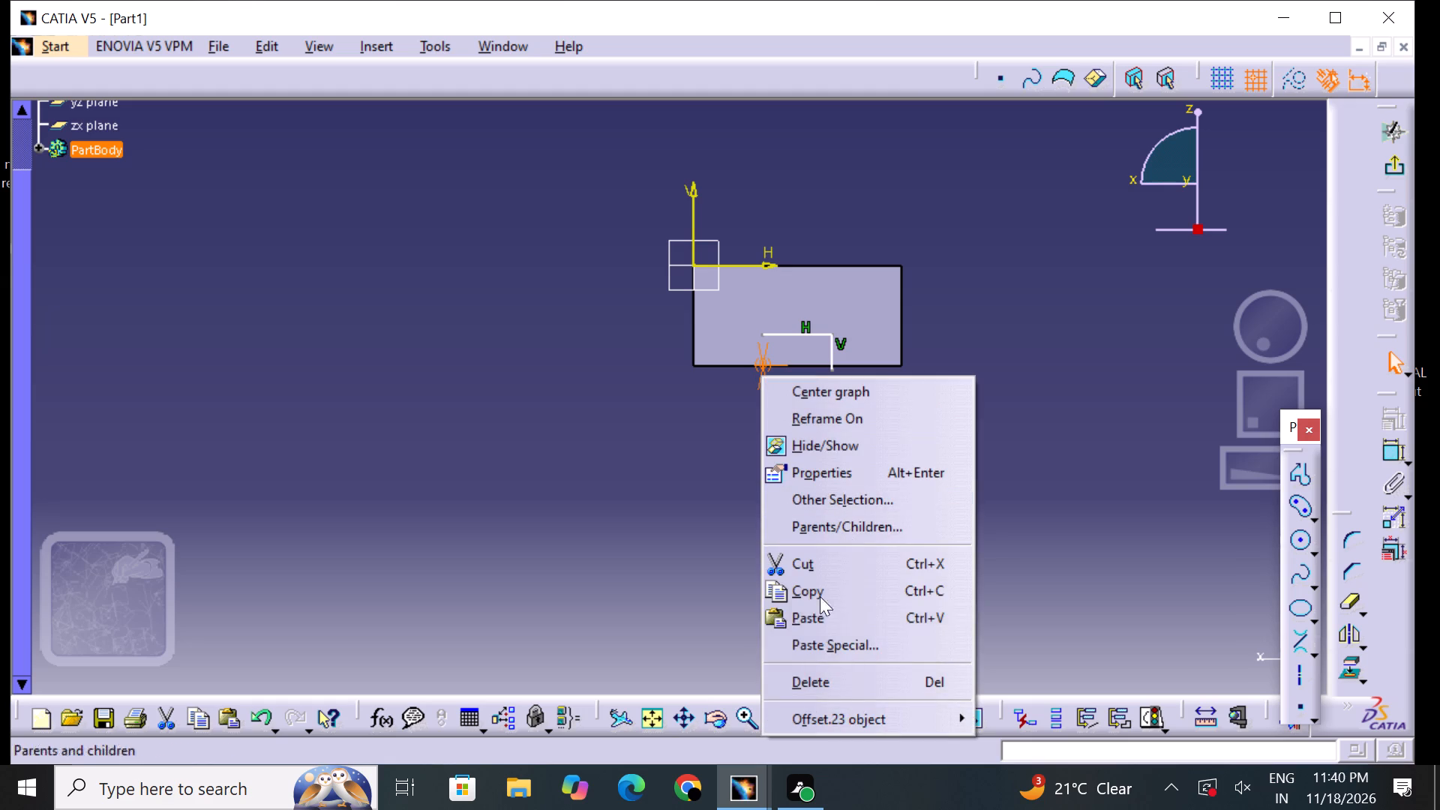
click(849, 667)
drag(849, 677, 854, 689)
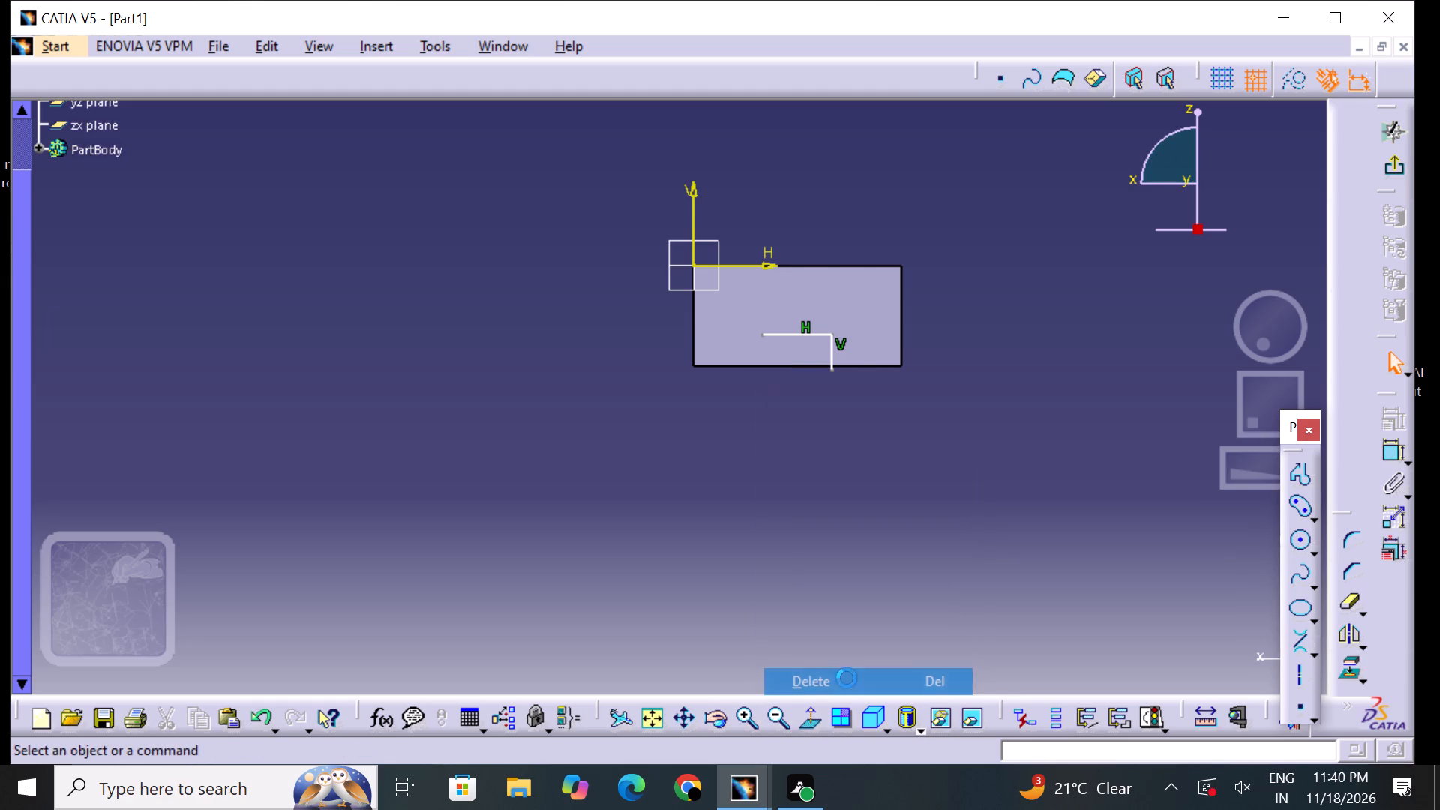
drag(790, 304, 913, 426)
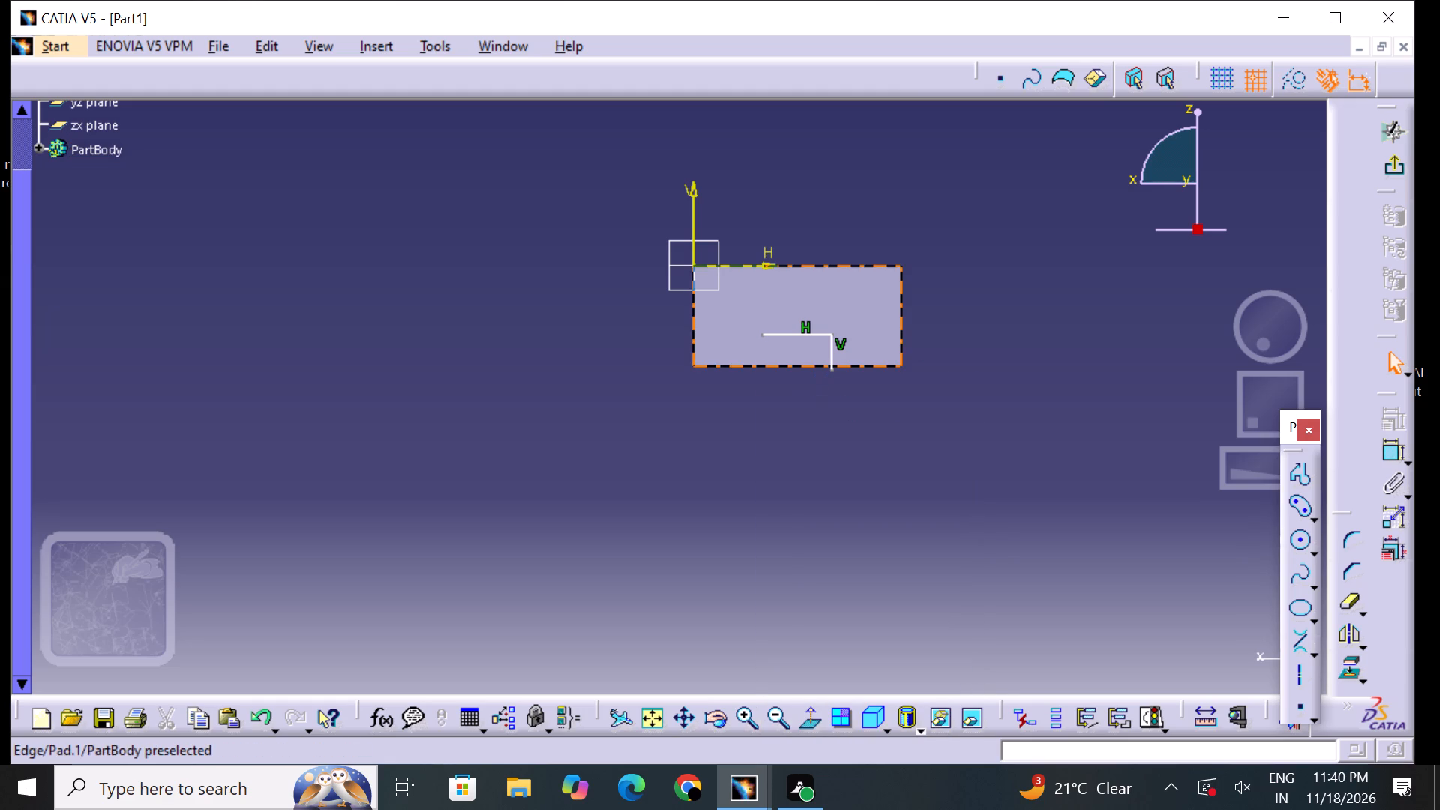
click(826, 335)
right_click(826, 334)
drag(863, 628, 868, 634)
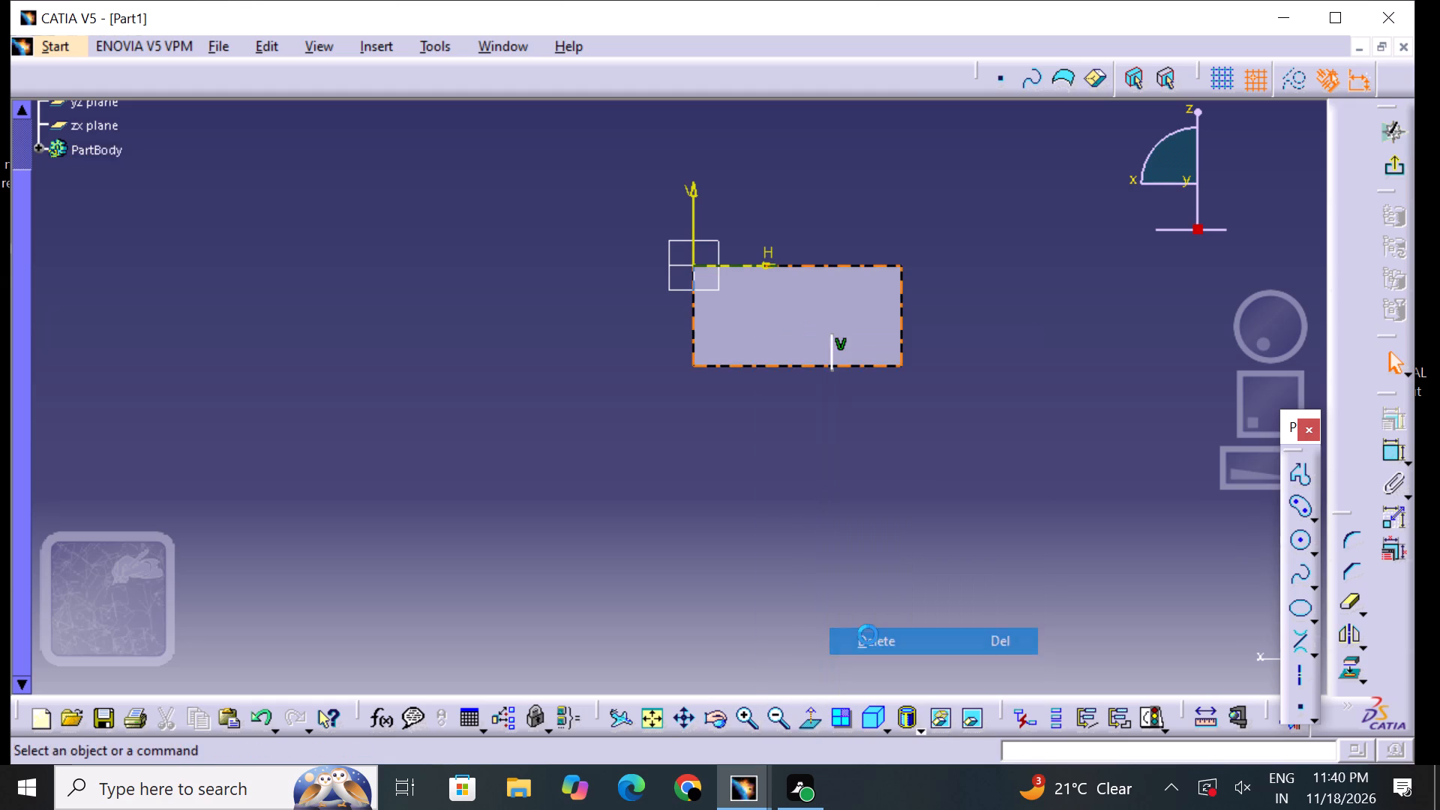
click(829, 343)
right_click(829, 343)
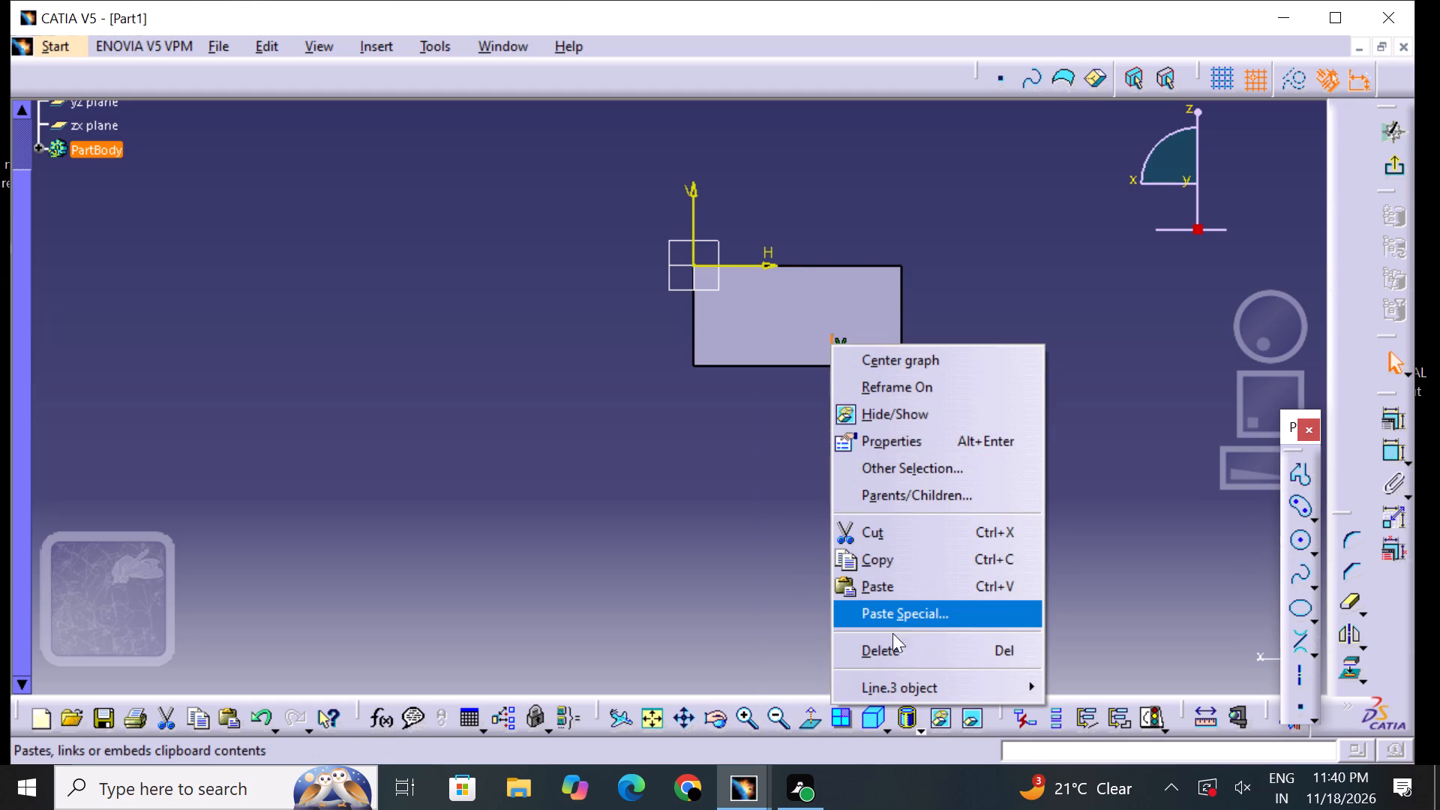
click(890, 632)
click(901, 658)
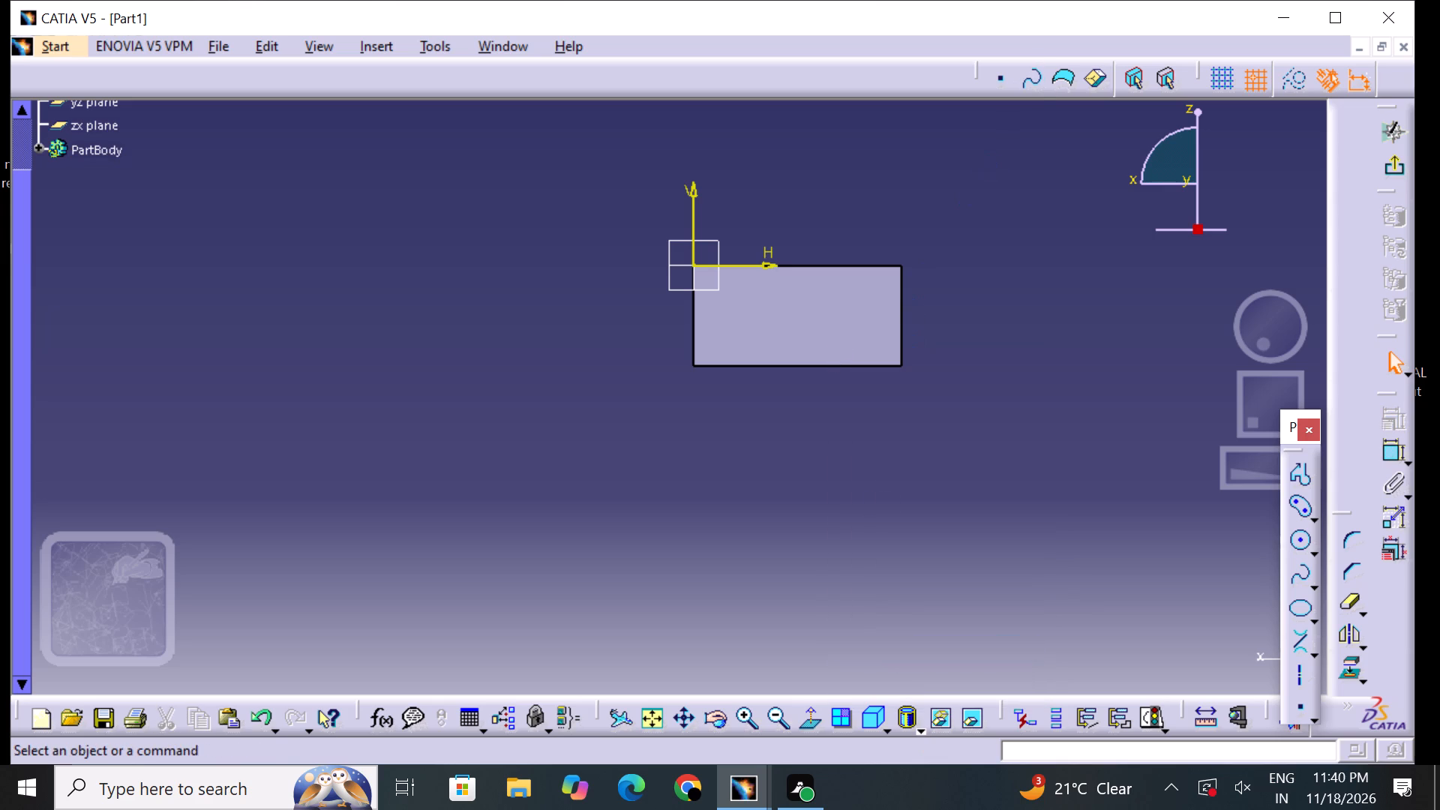
Sketch an open profile from the face's bottom edge: about 10 mm up, 20 mm across, 20 mm down and 10 mm further across.
double_click(751, 718)
click(751, 718)
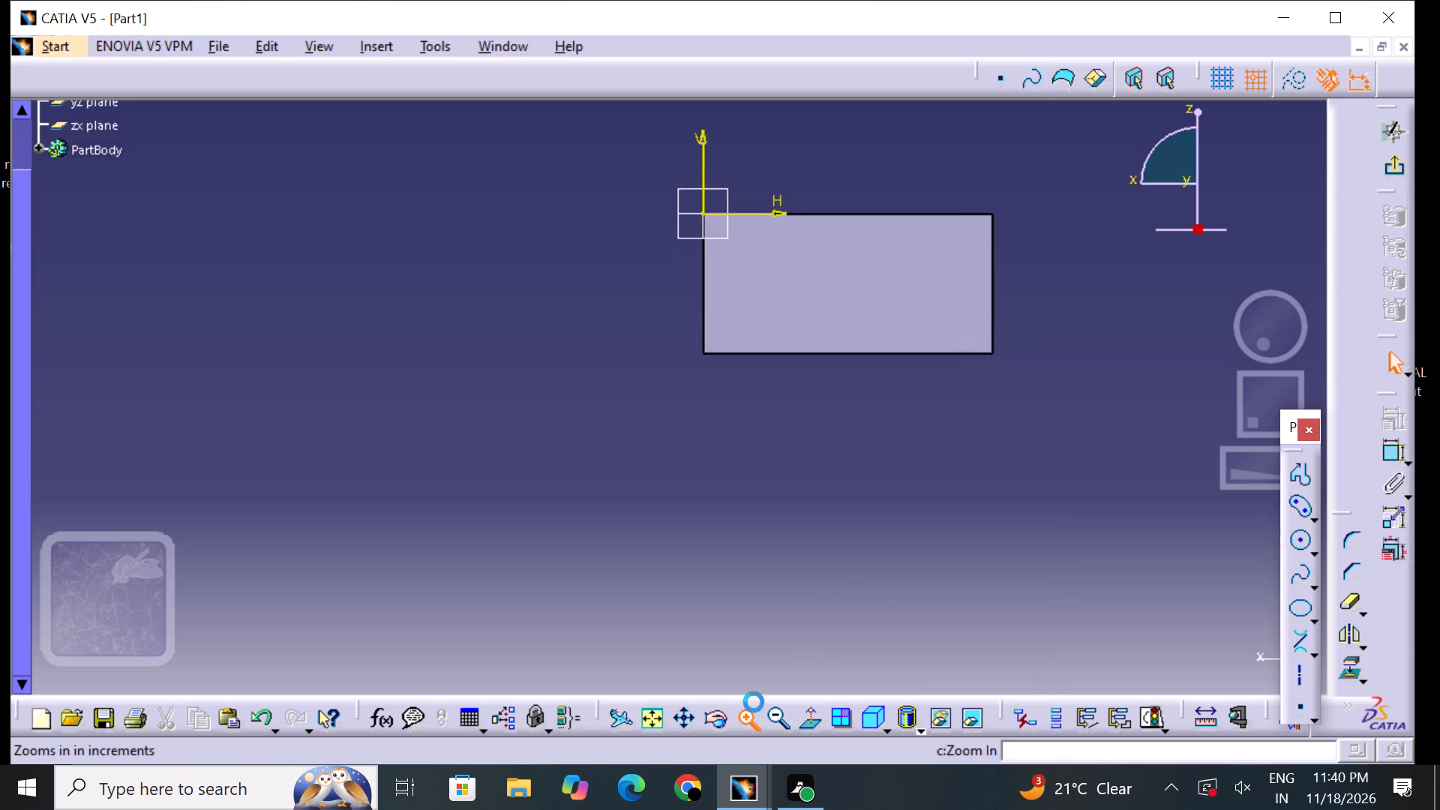
middle_drag(917, 291, 736, 388)
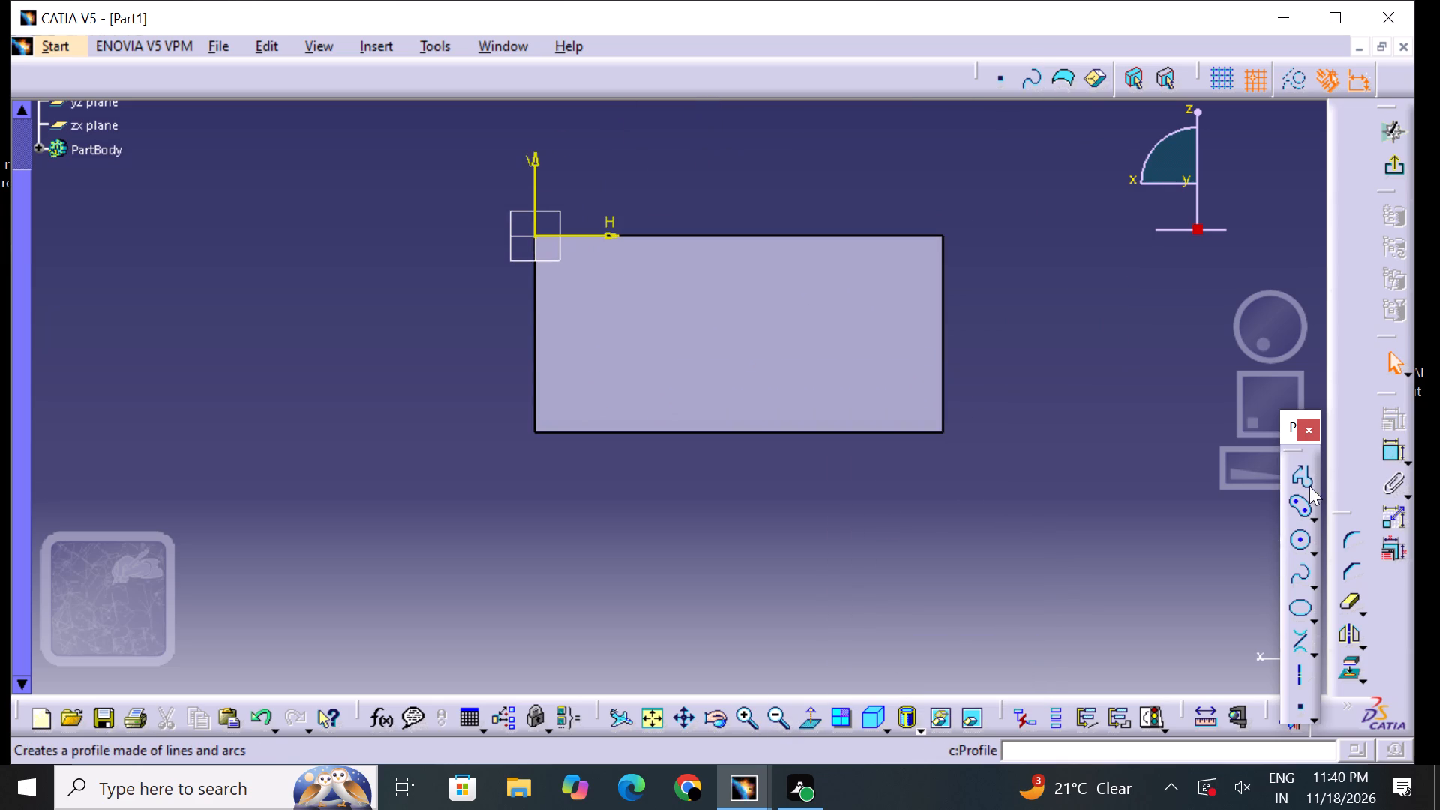
click(1299, 467)
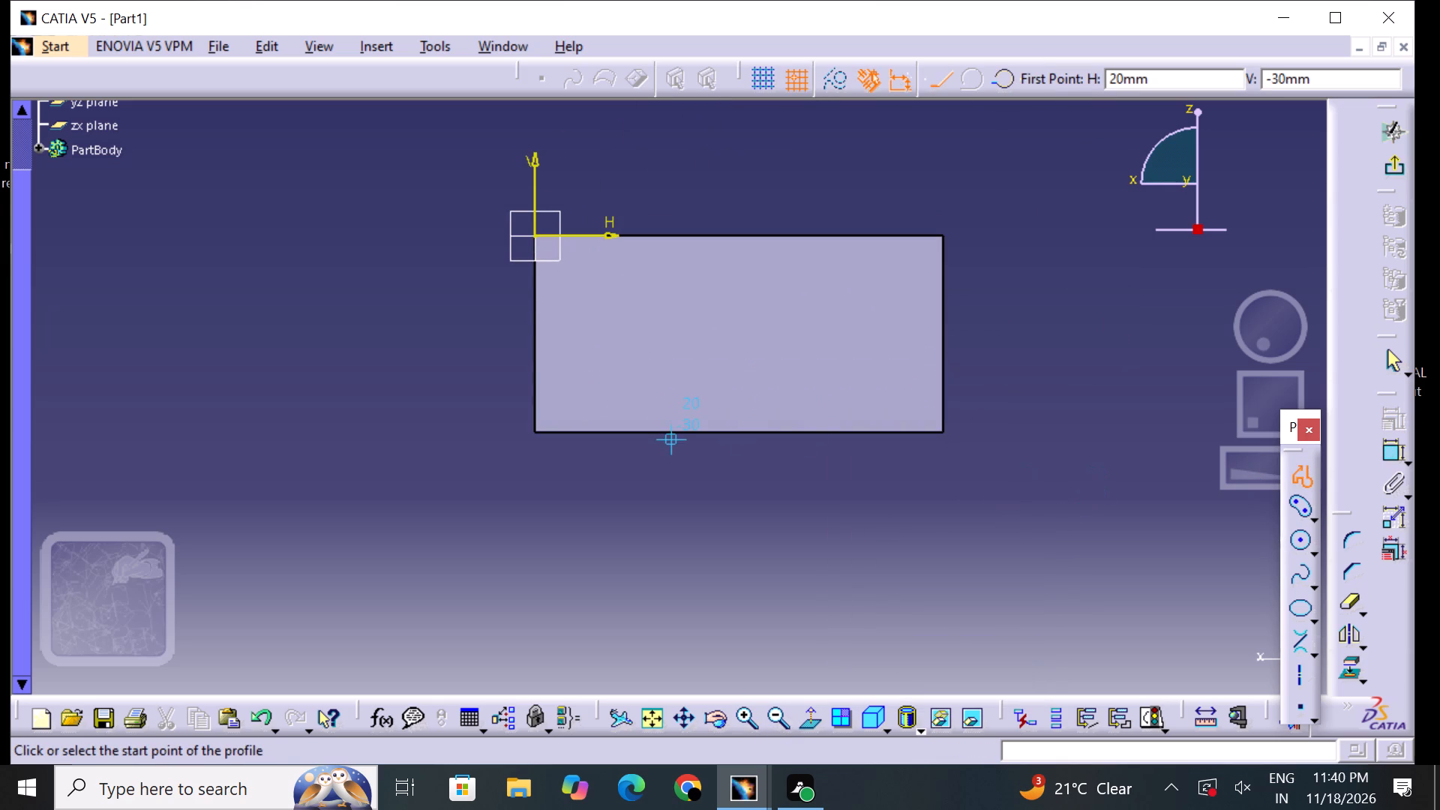
click(676, 427)
click(682, 361)
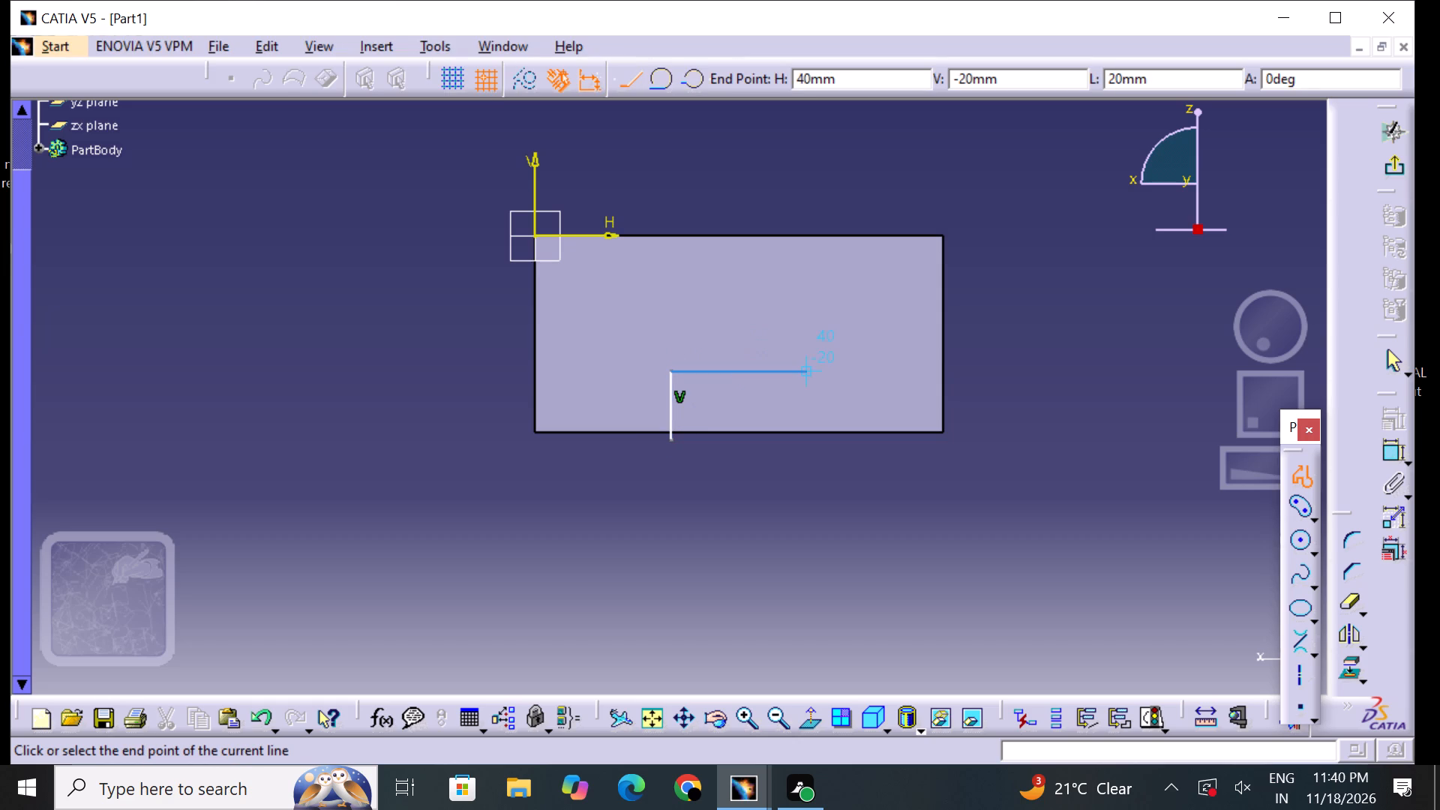
click(800, 386)
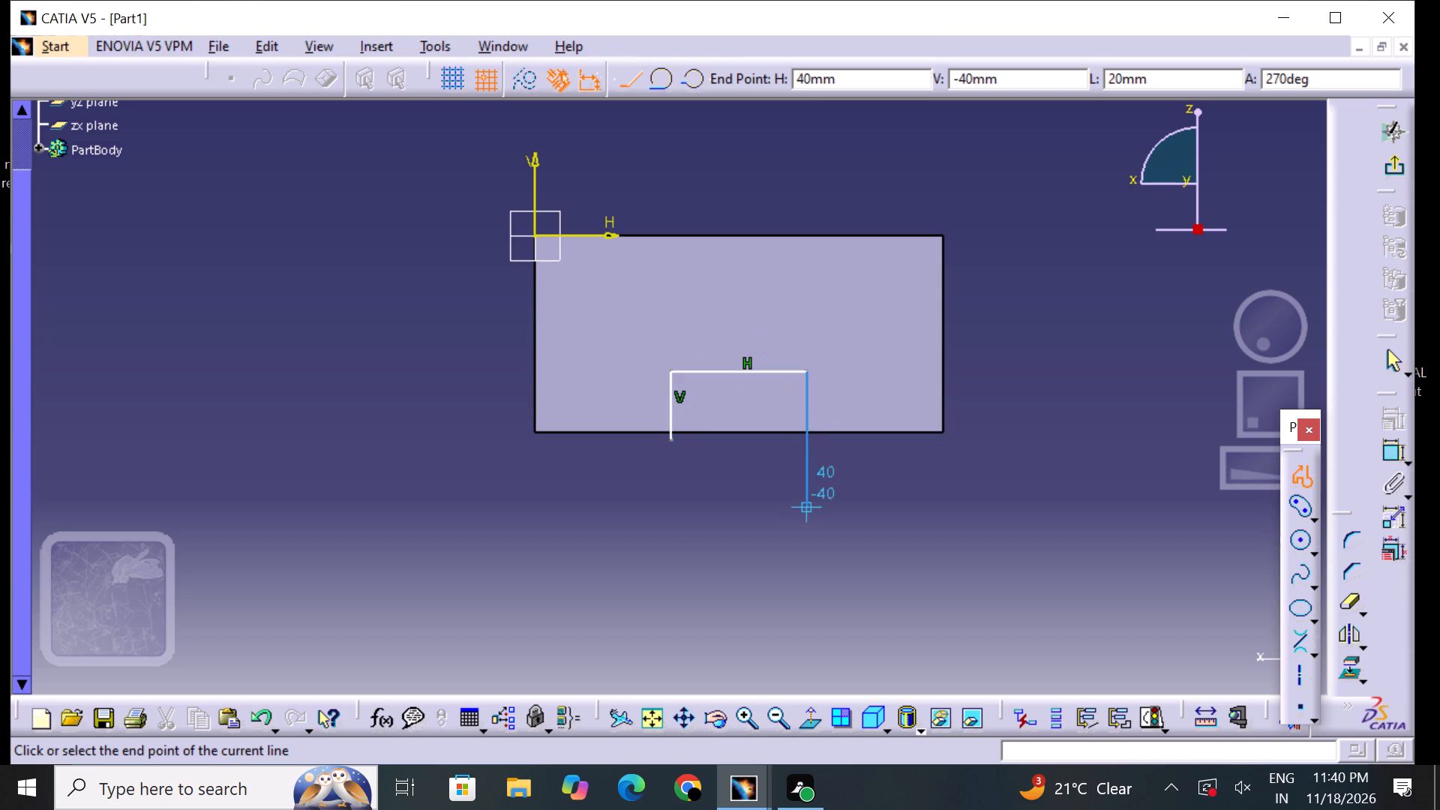
click(796, 487)
click(880, 502)
click(1297, 471)
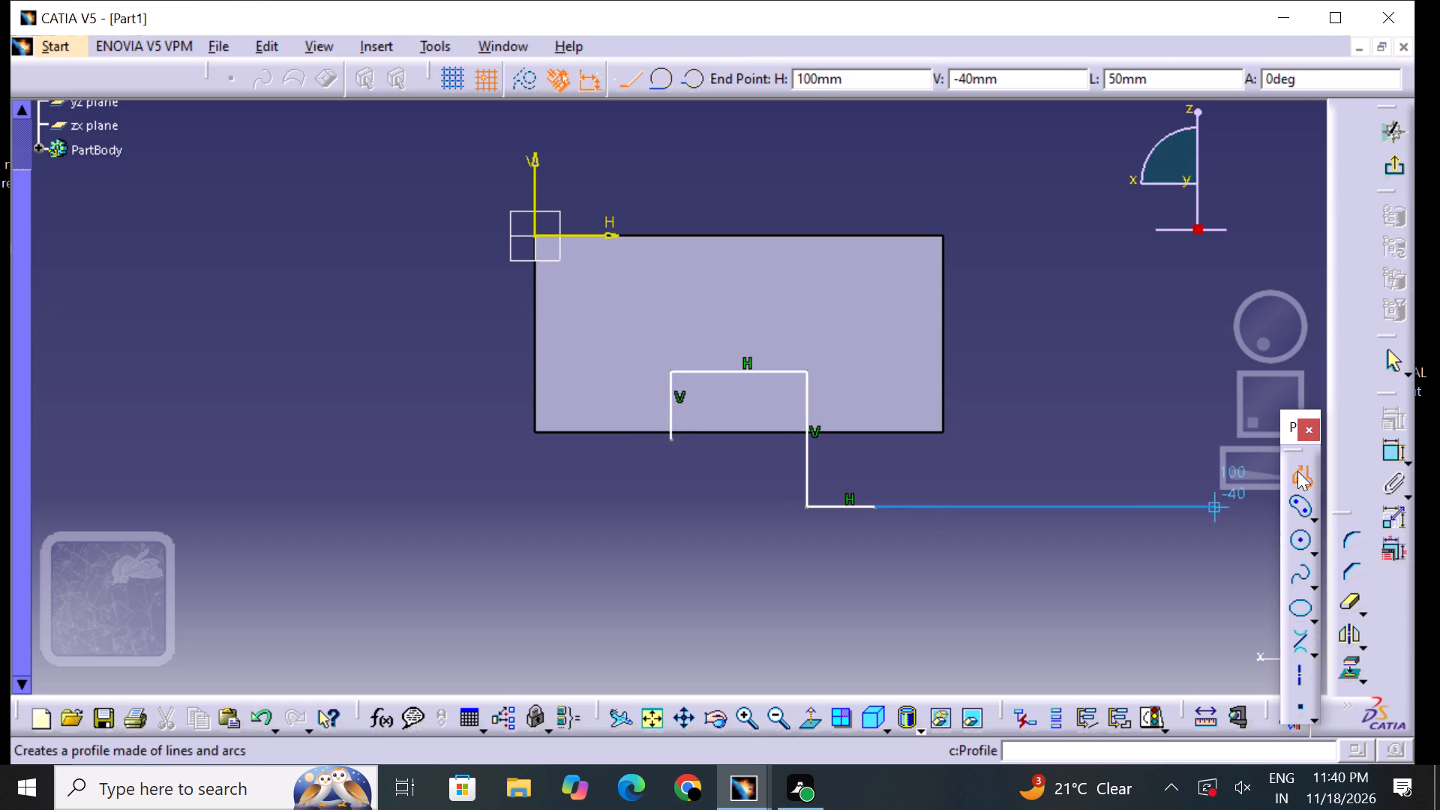
click(1027, 571)
Delete the short horizontal line at the lower end of the notch profile.
click(843, 504)
right_click(842, 505)
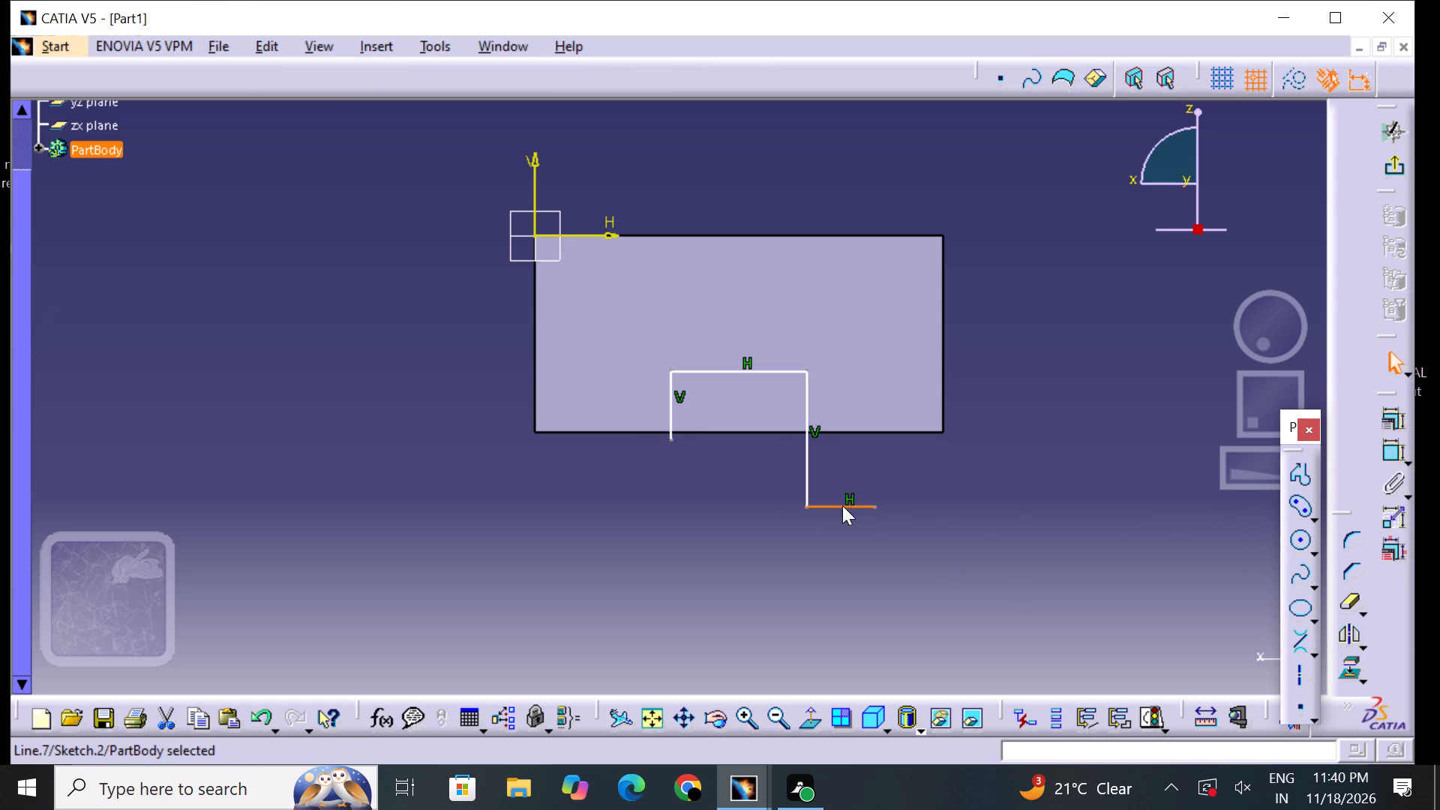
click(921, 457)
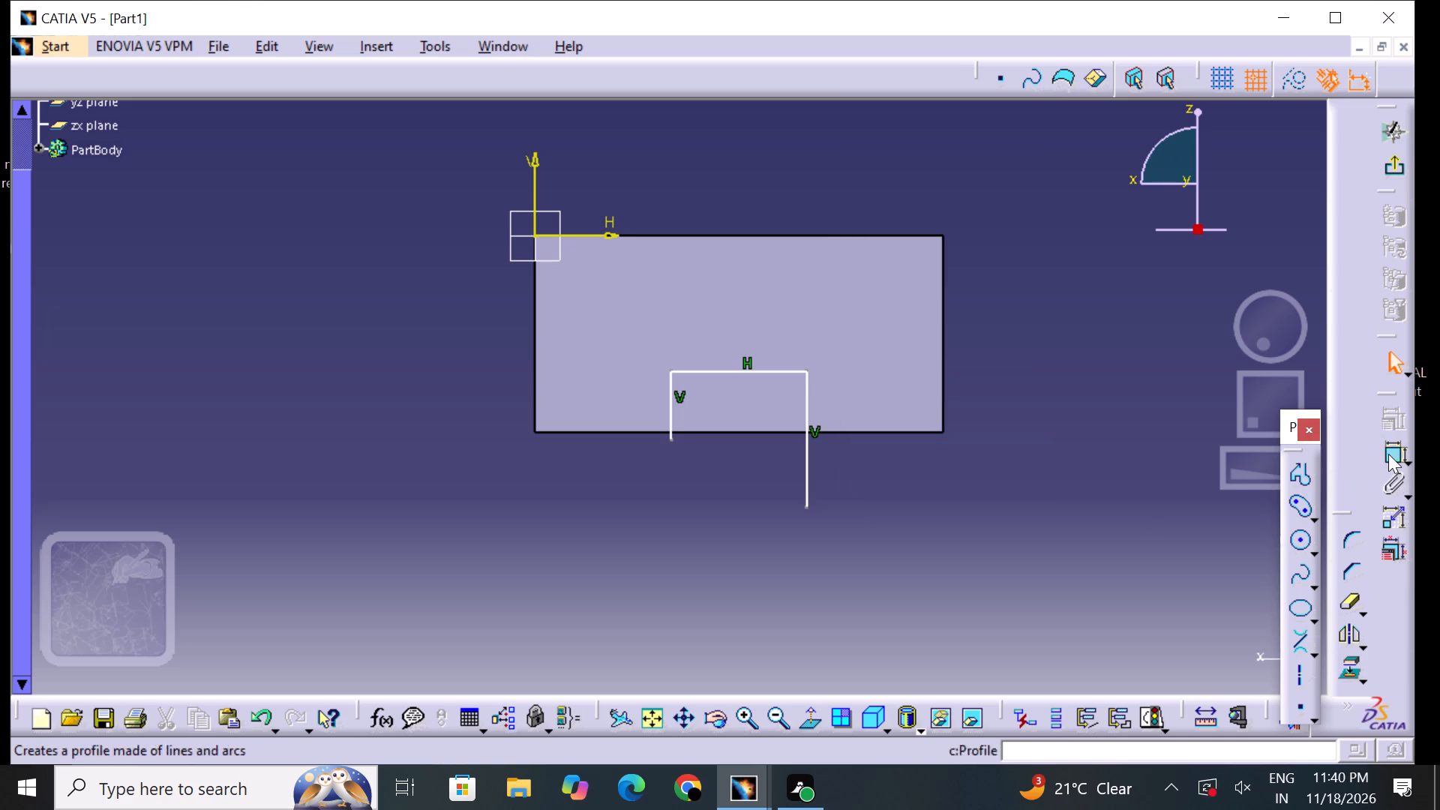
Constrain both lower endpoints of the notch outline to be coincident with the face's bottom edge.
click(1388, 454)
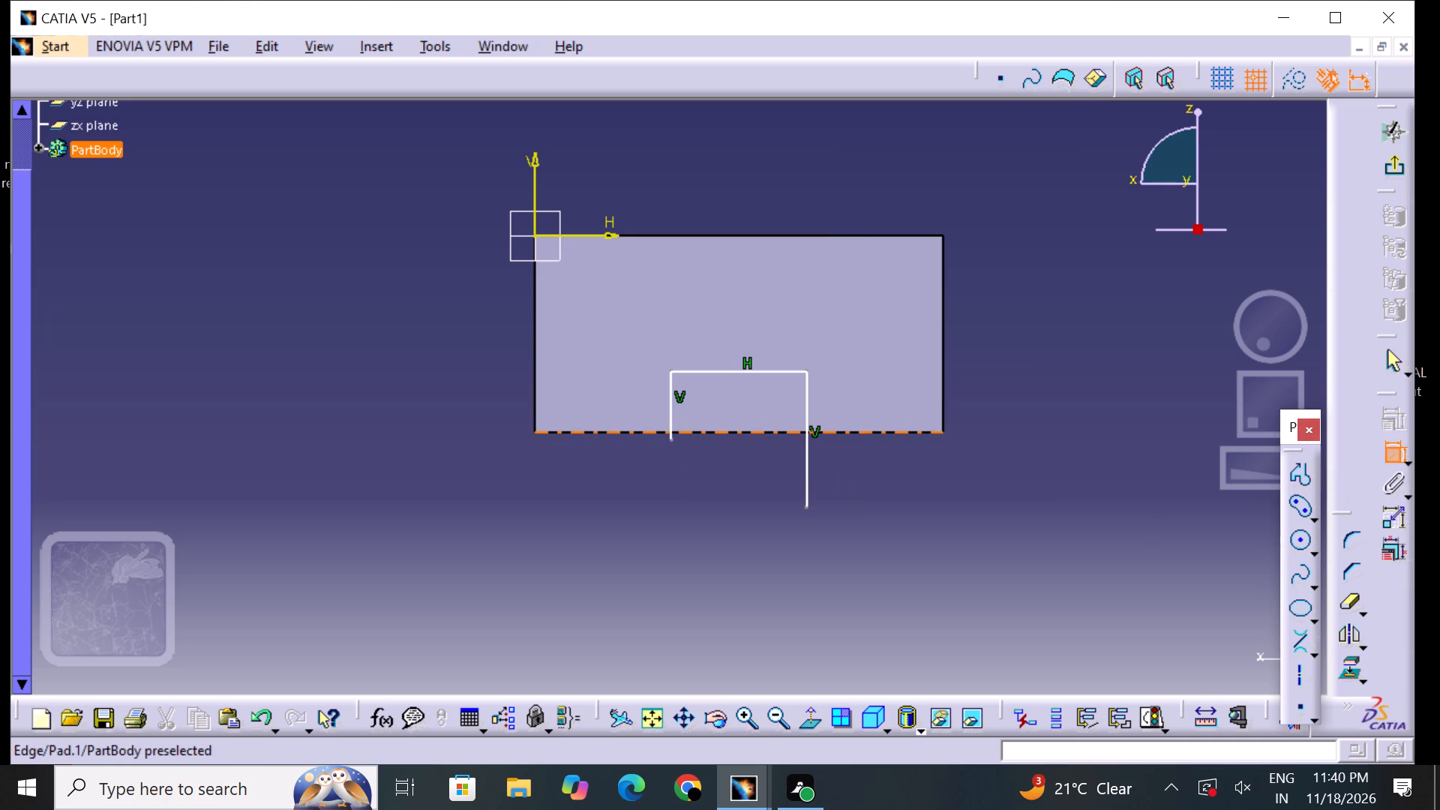
click(660, 430)
click(670, 436)
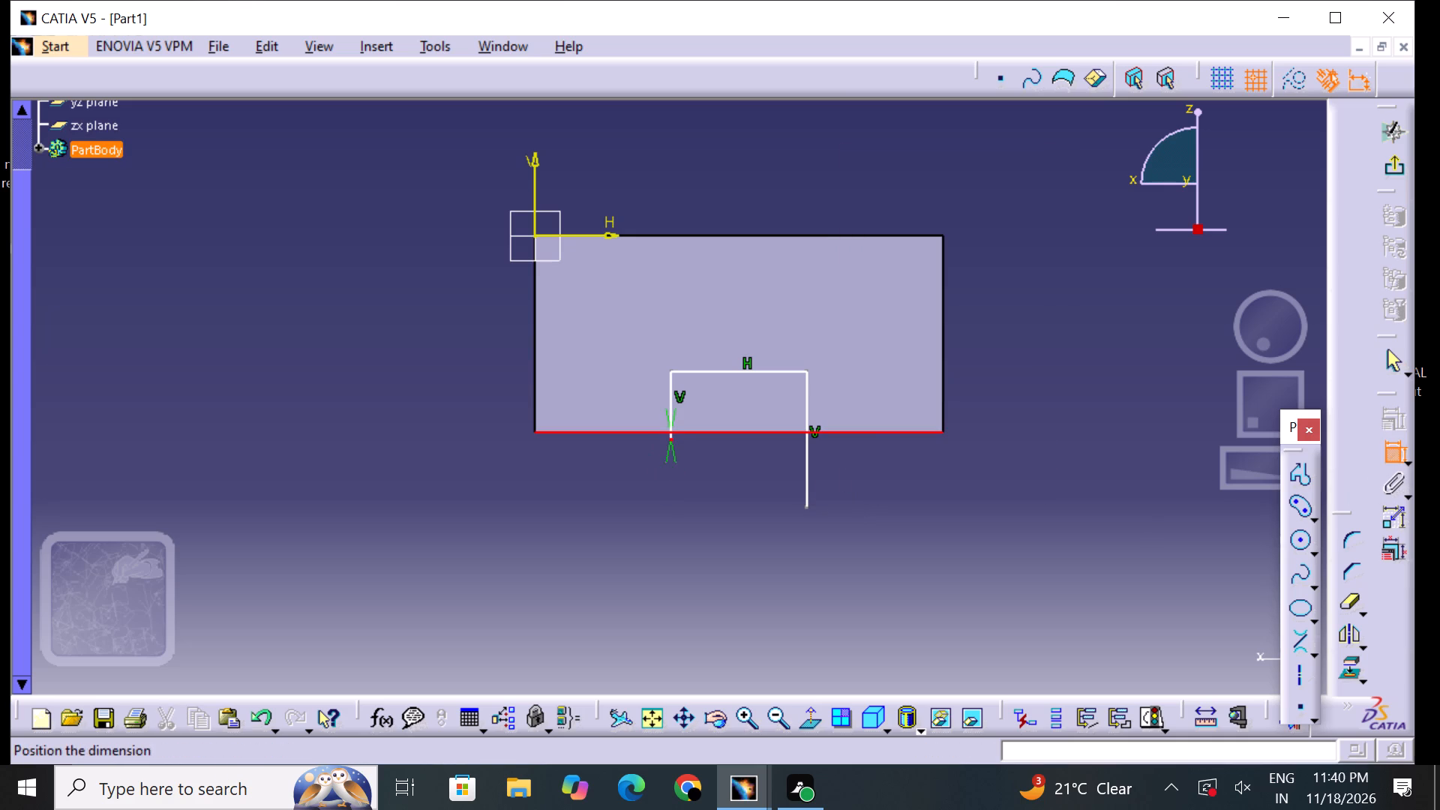
right_click(670, 436)
click(747, 649)
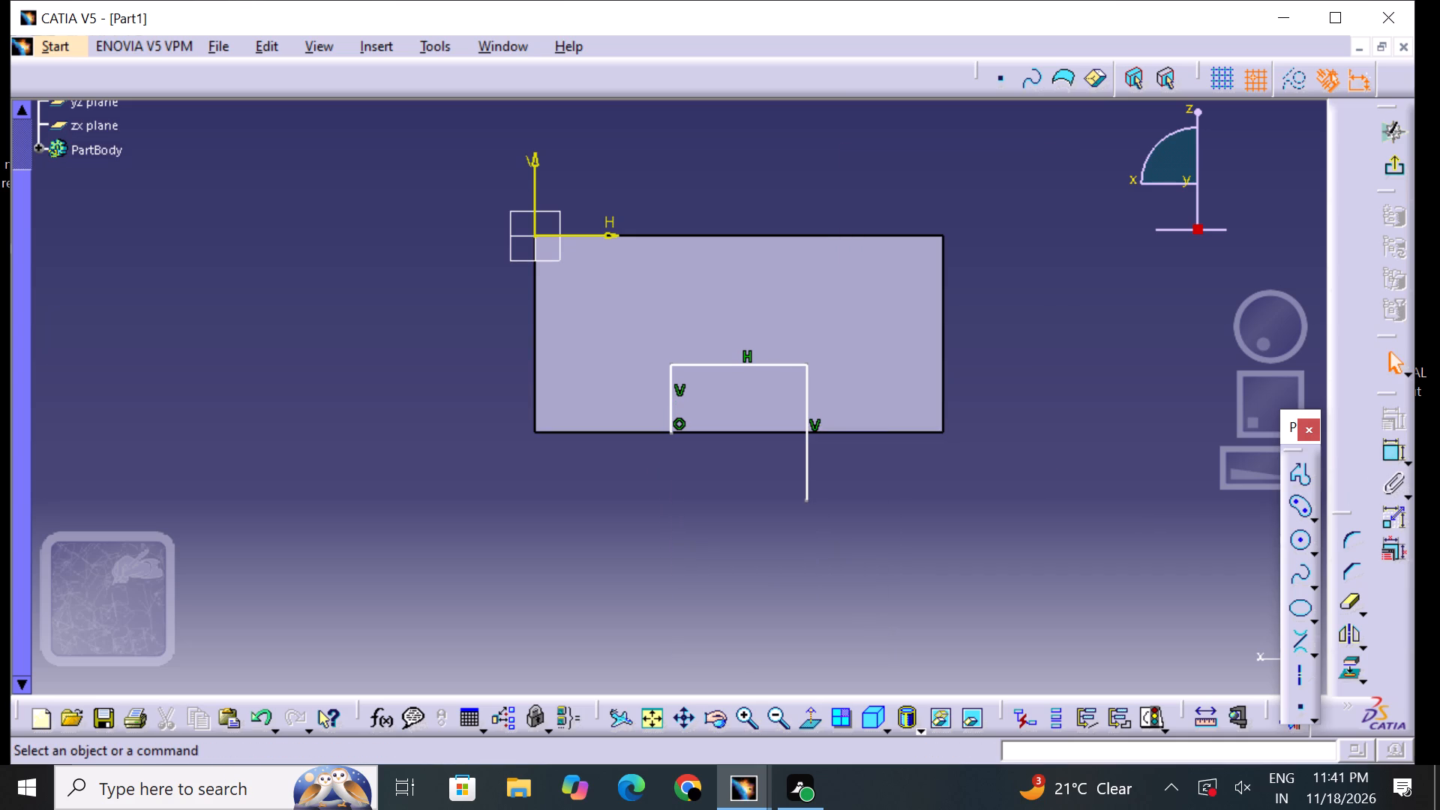
click(1387, 450)
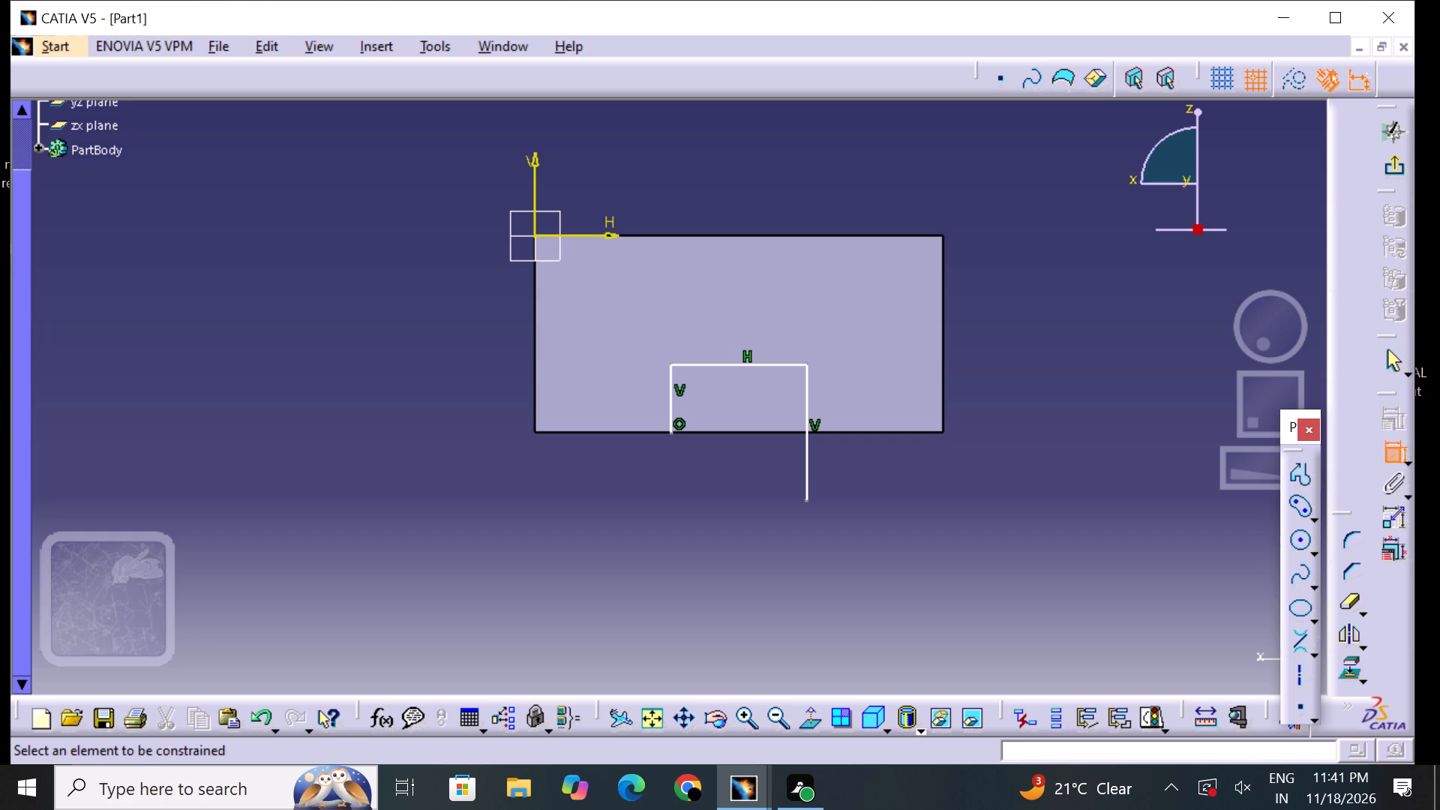
click(807, 500)
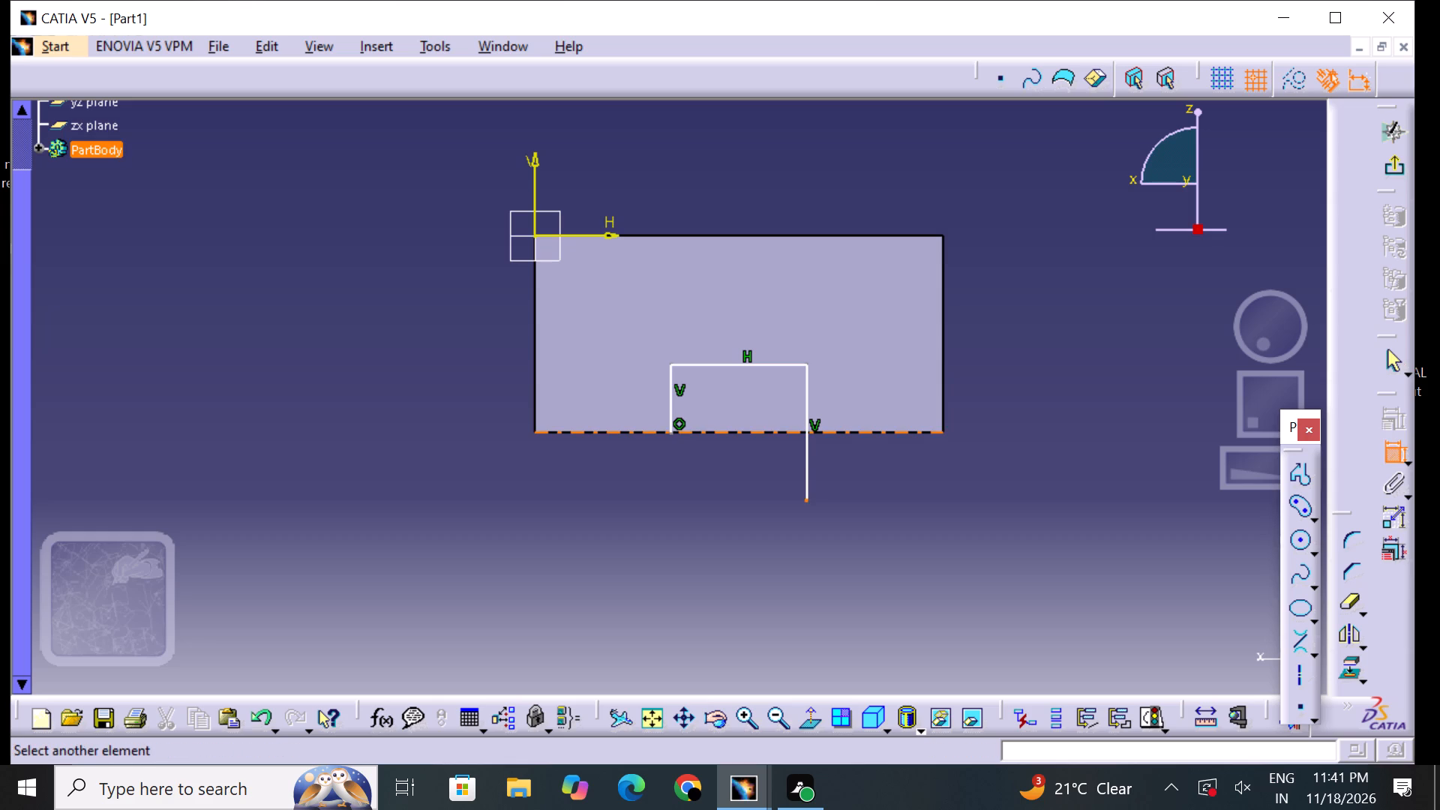
click(799, 434)
right_click(799, 433)
click(855, 637)
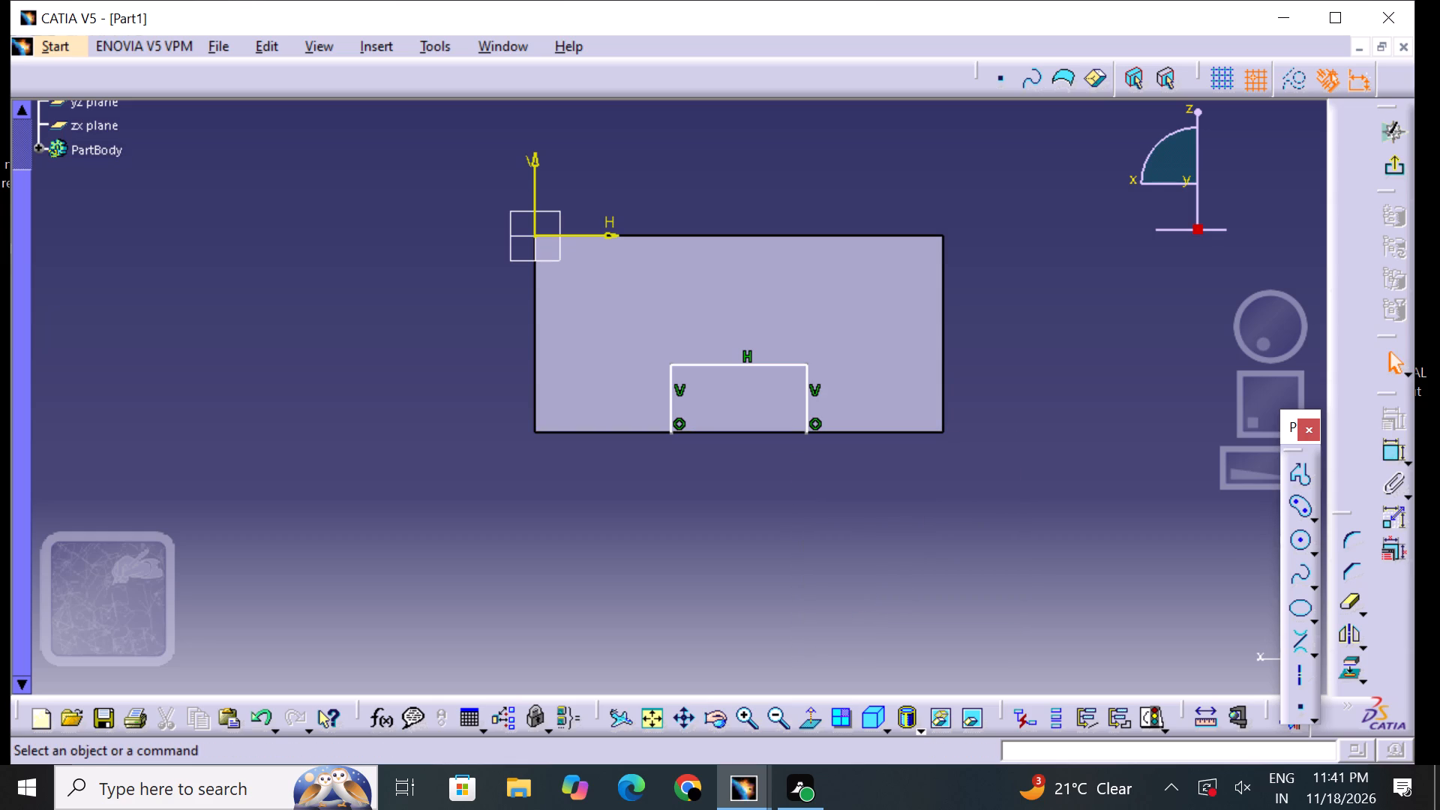
Project the face's bottom edge into the sketch.
click(1352, 661)
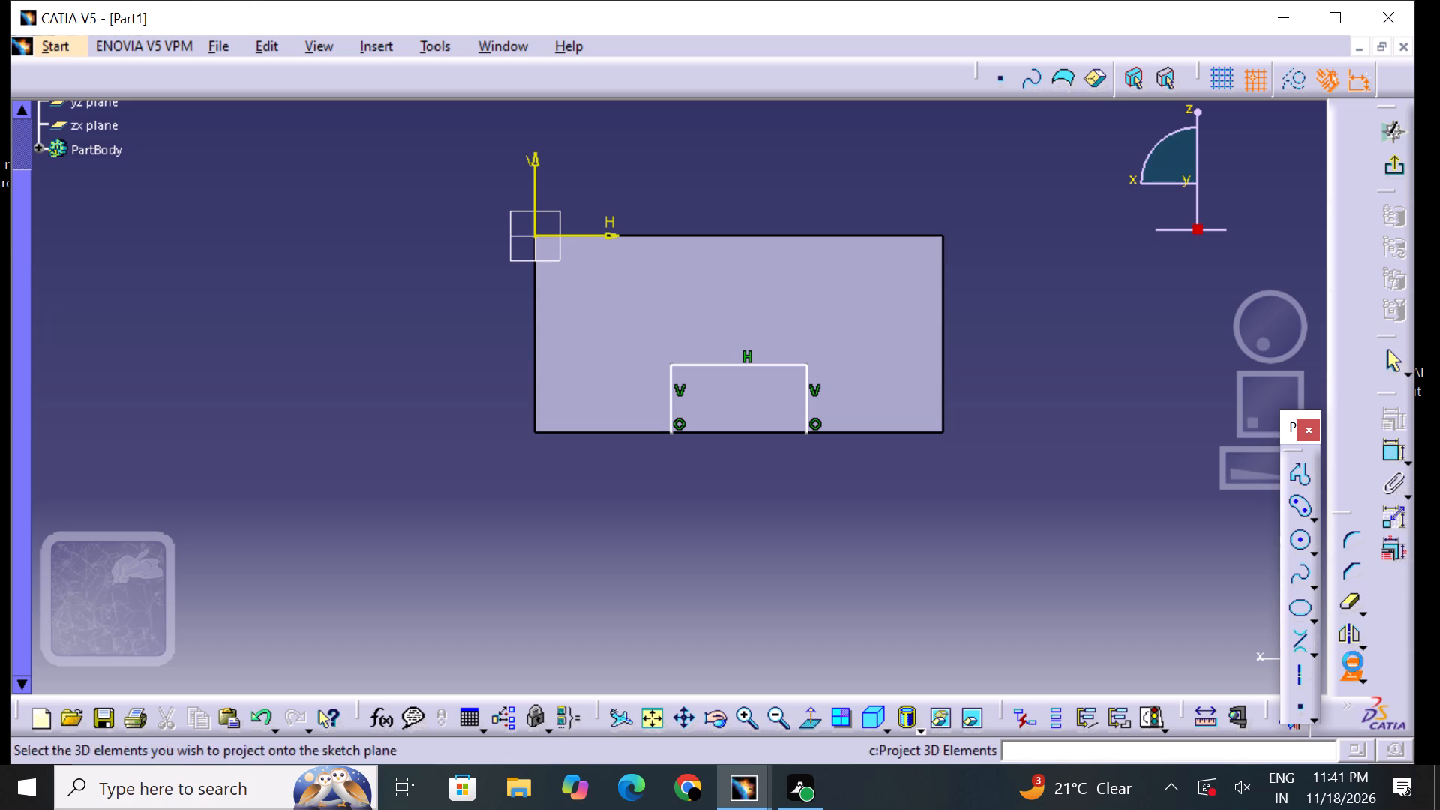
click(869, 429)
click(922, 562)
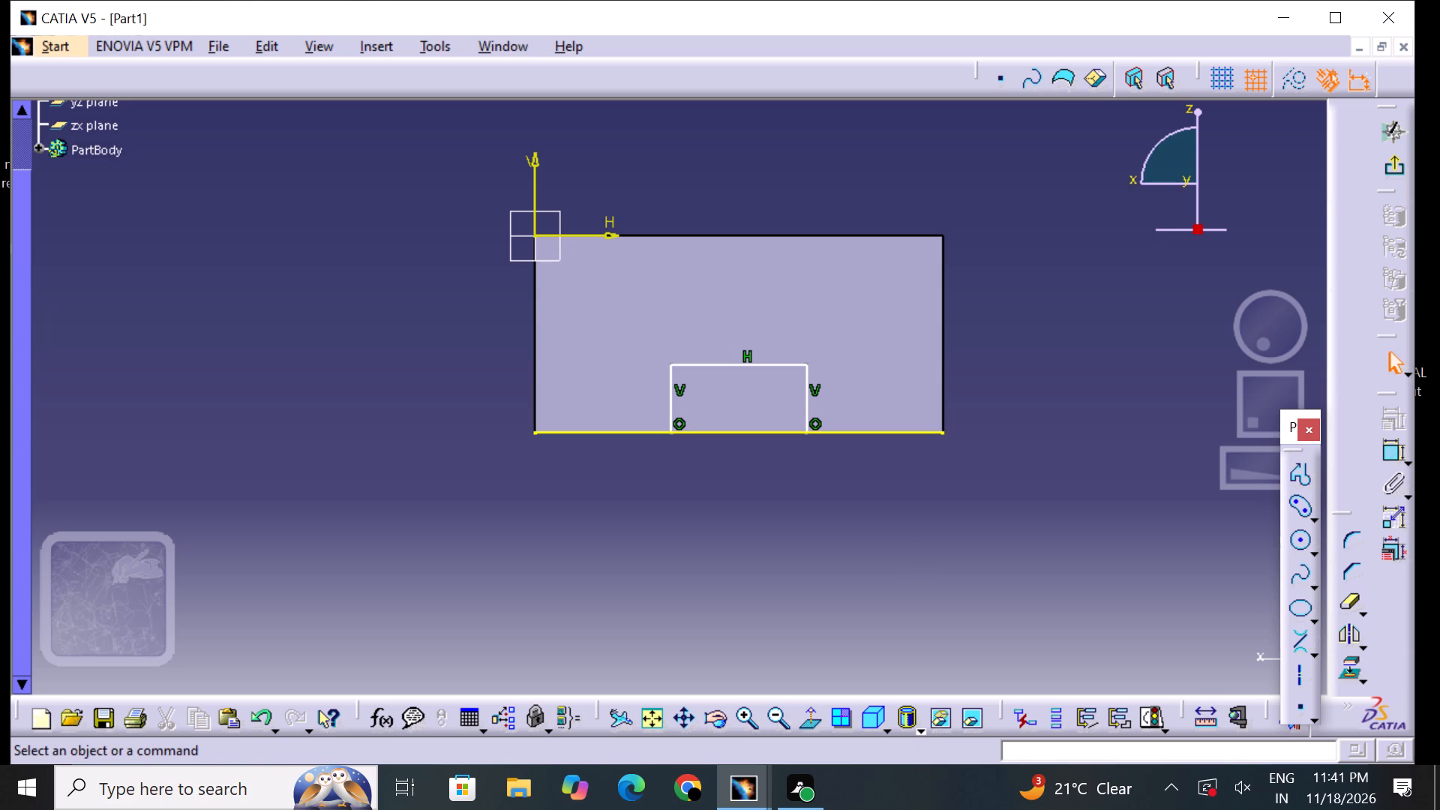
Dimension the distance from the face's left edge to the notch's left line and set it to 24 mm.
click(1392, 456)
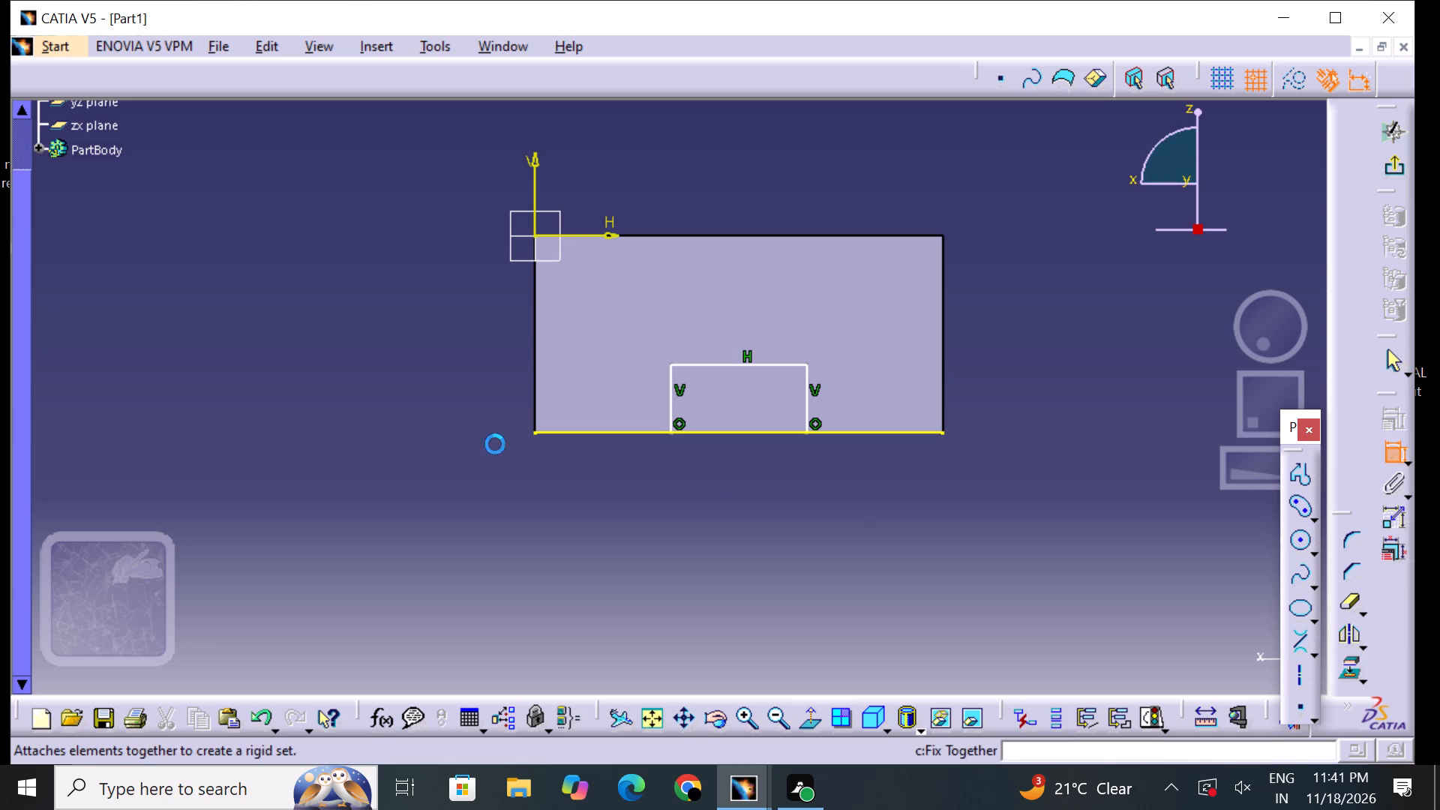
click(538, 400)
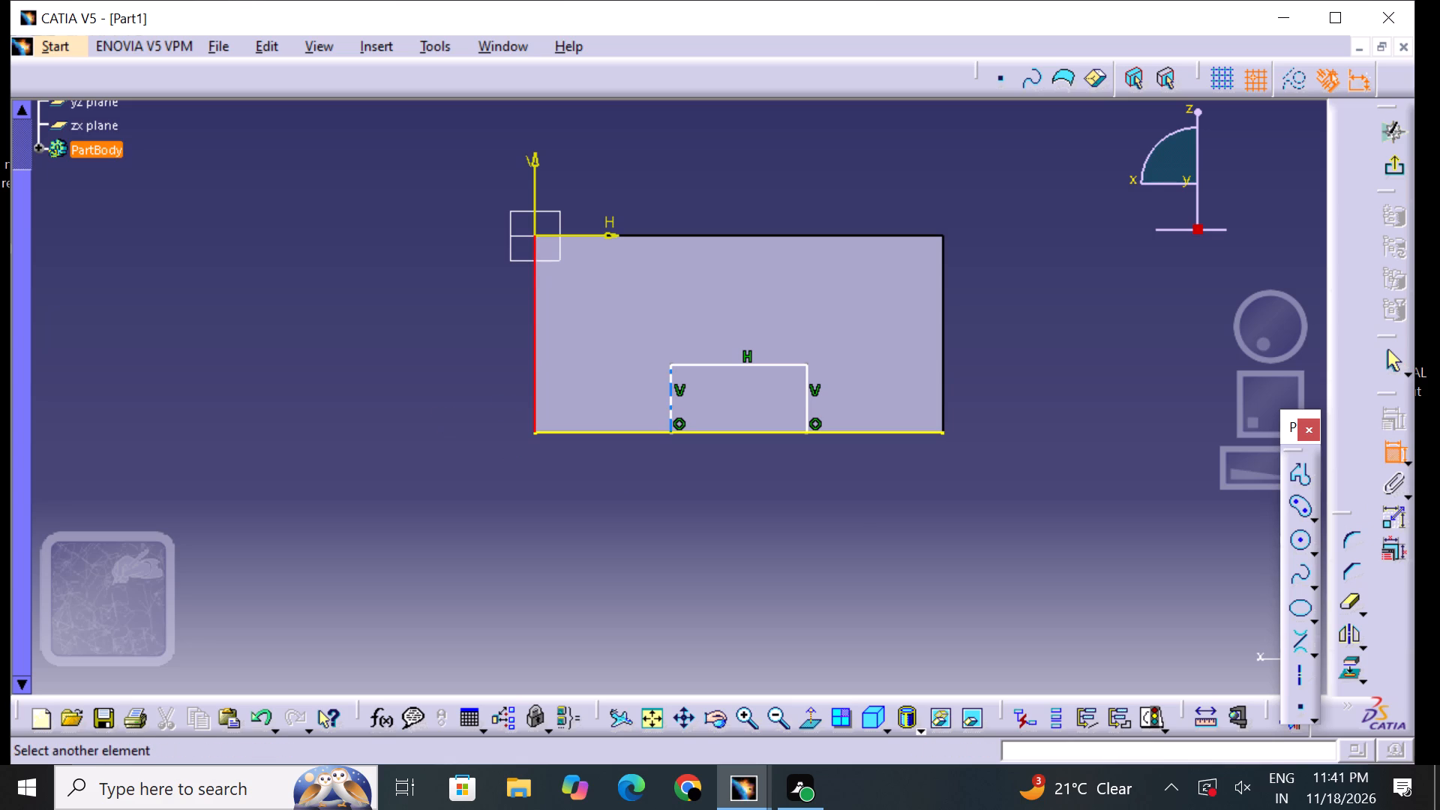
click(672, 411)
click(605, 391)
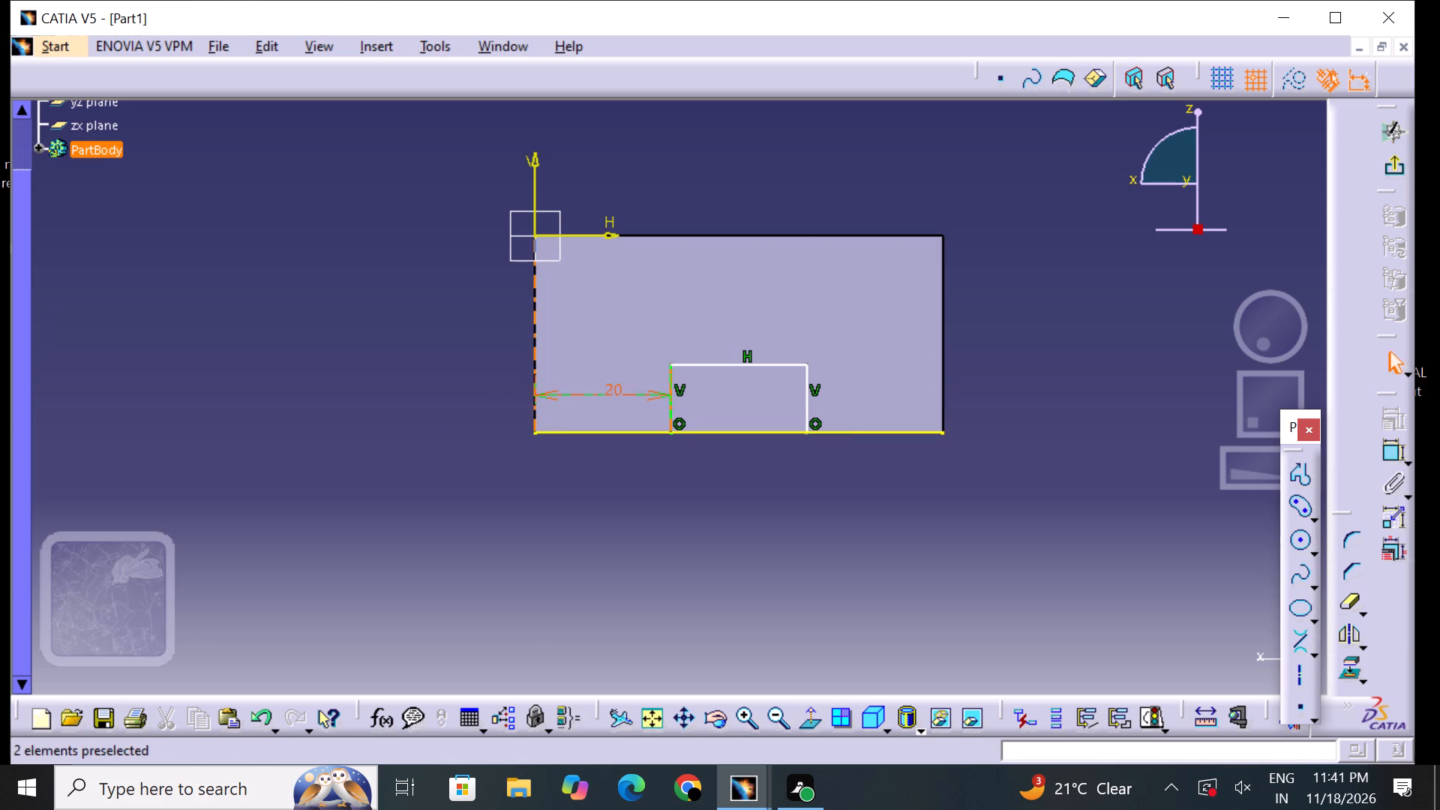
double_click(610, 390)
key(BackSpace)
text(24)
key(Return)
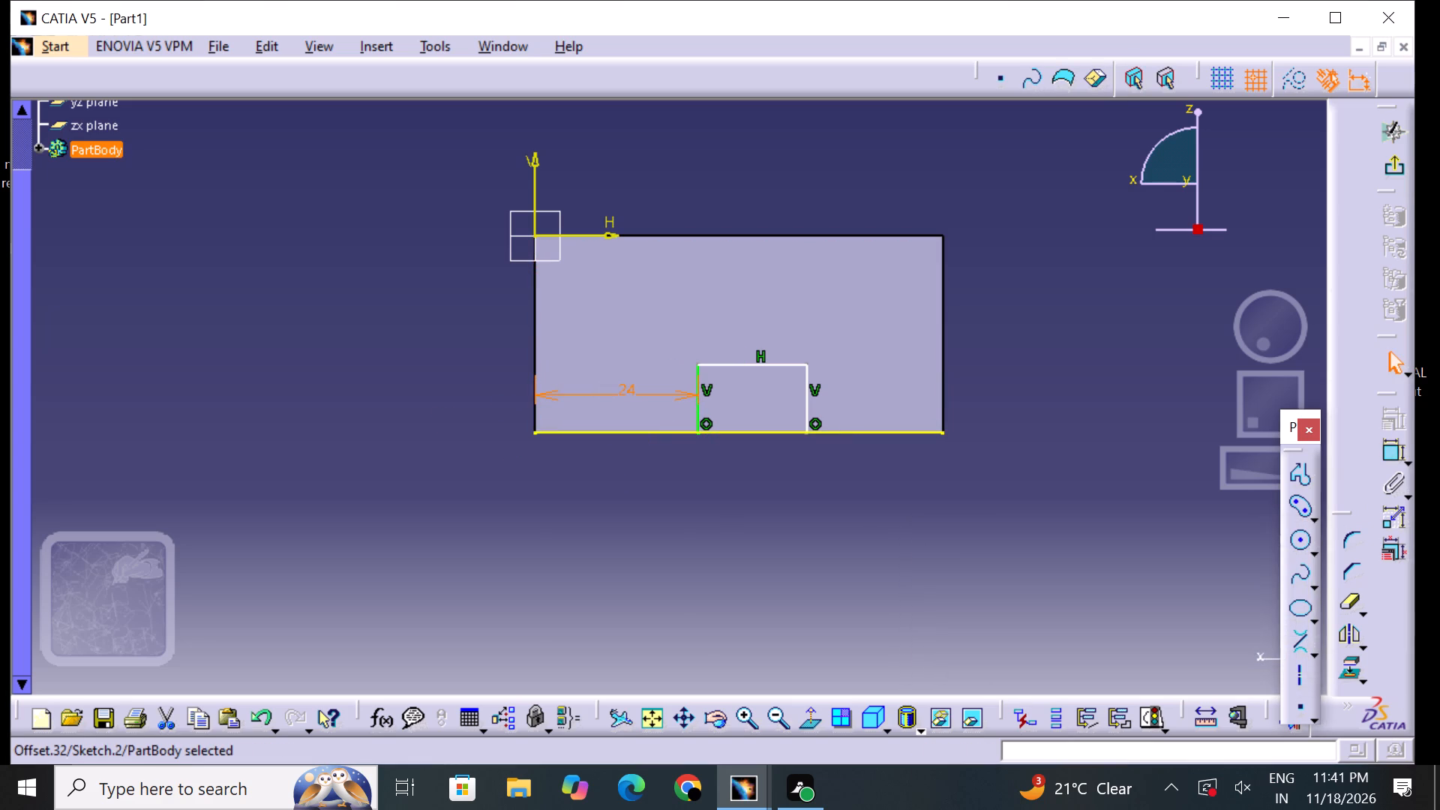
click(646, 579)
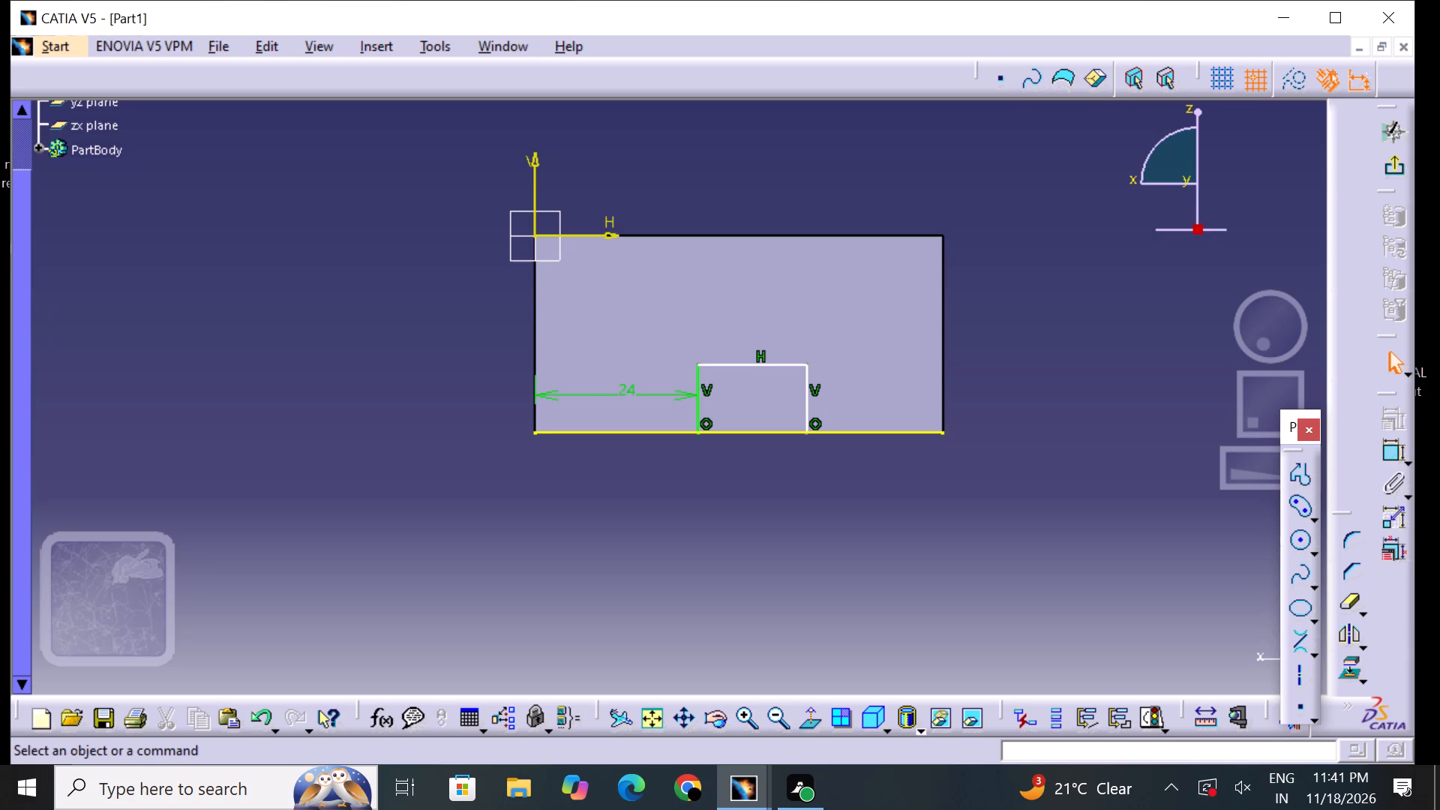
Dimension the notch width between its two vertical lines and set it to 13 mm.
click(1390, 458)
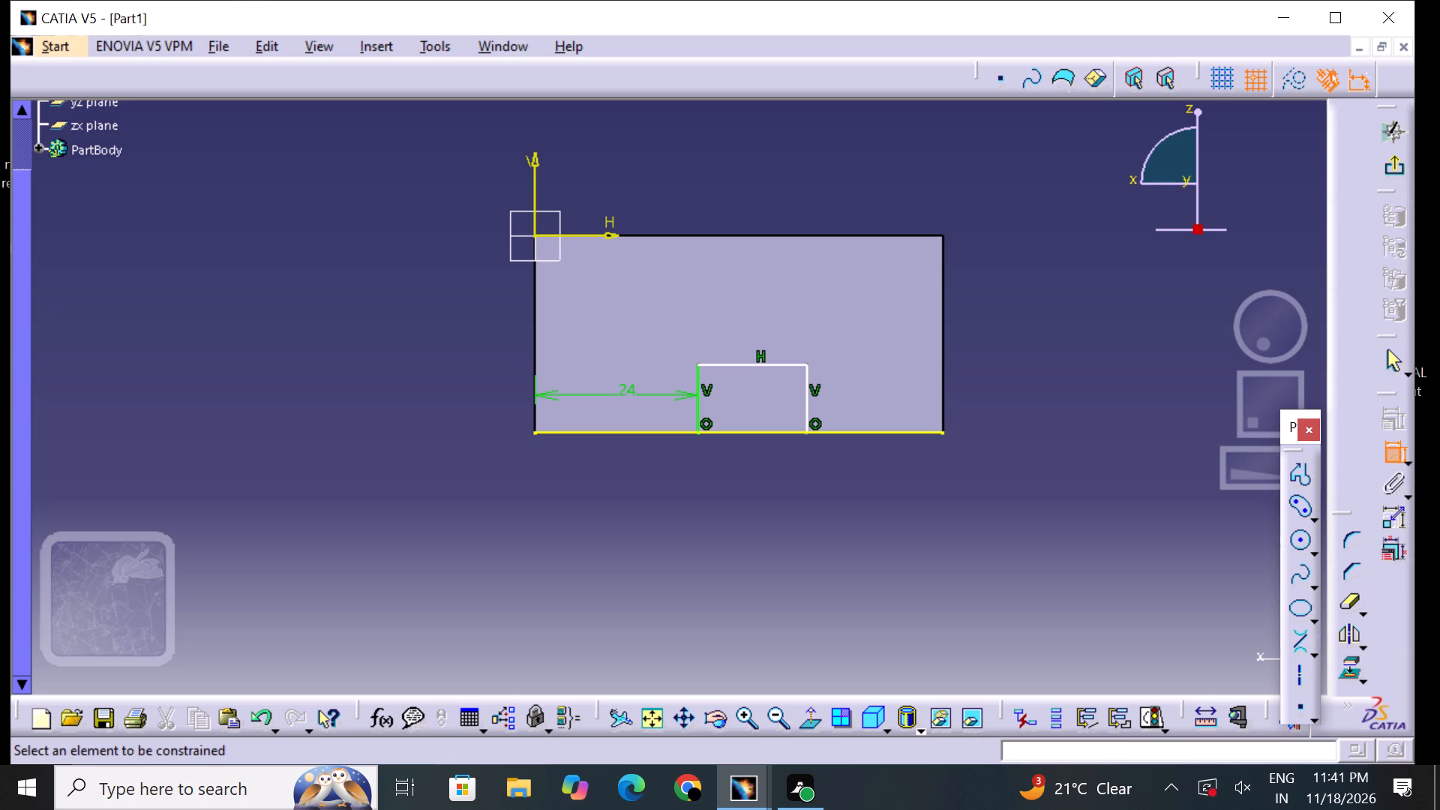
click(695, 411)
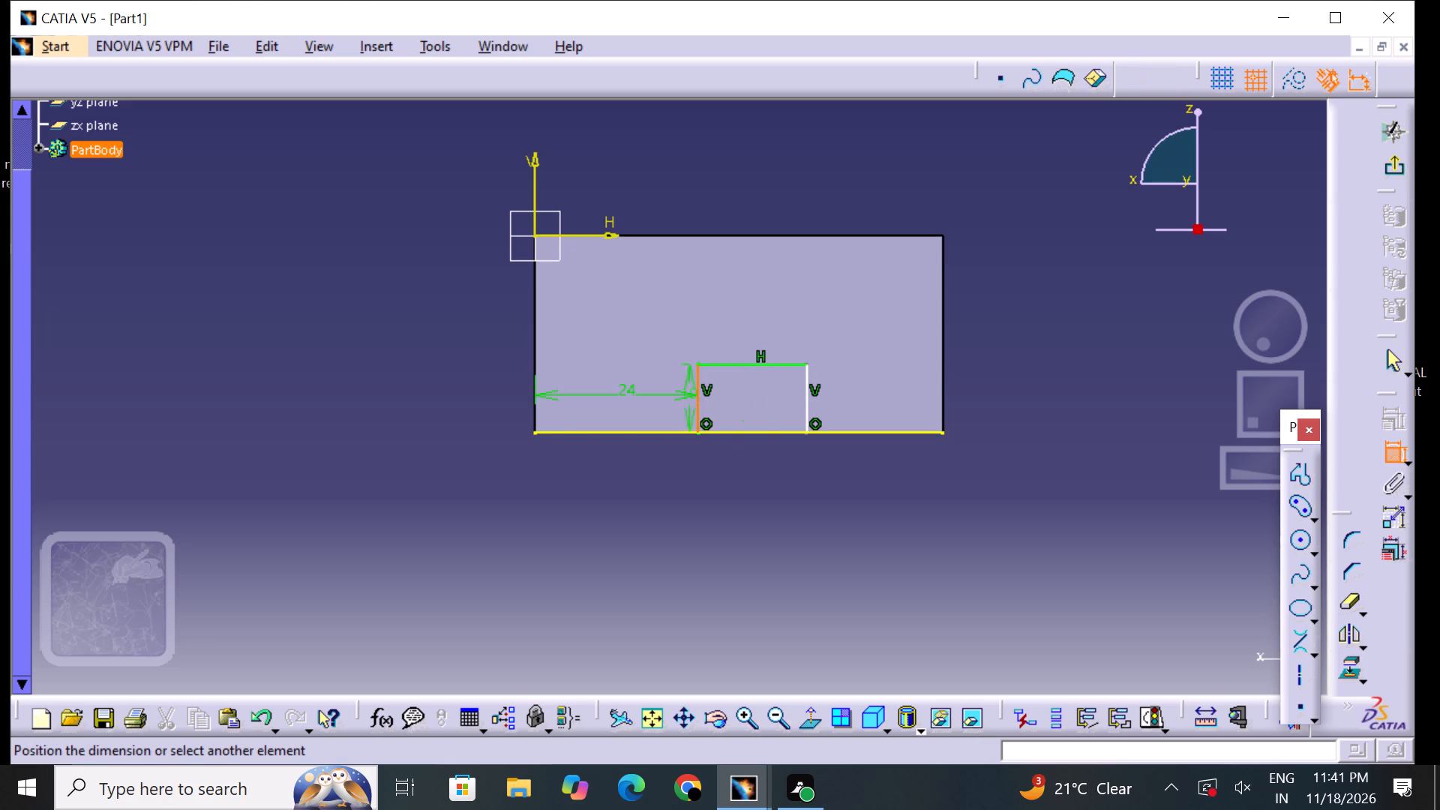
click(805, 415)
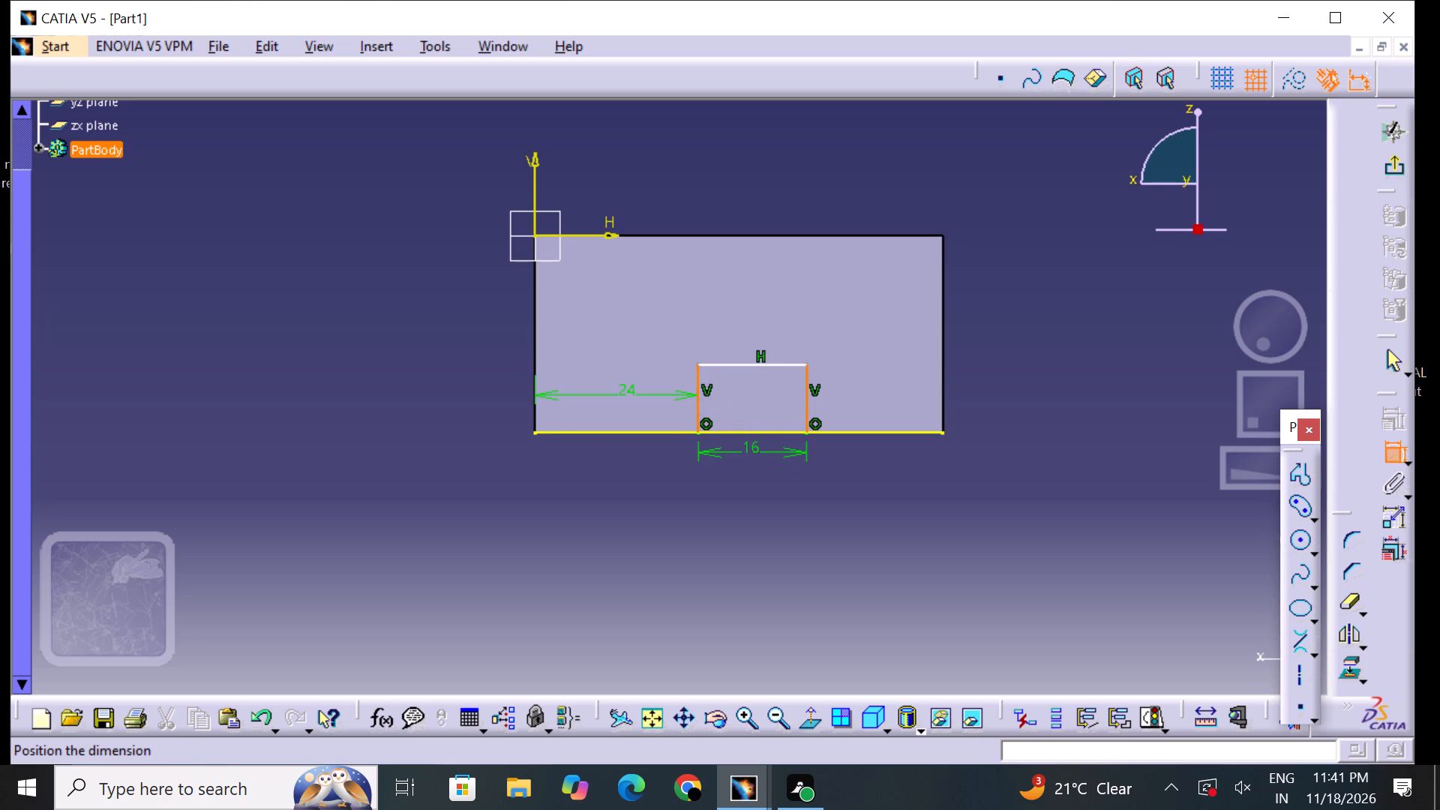
click(748, 458)
double_click(759, 448)
key(BackSpace)
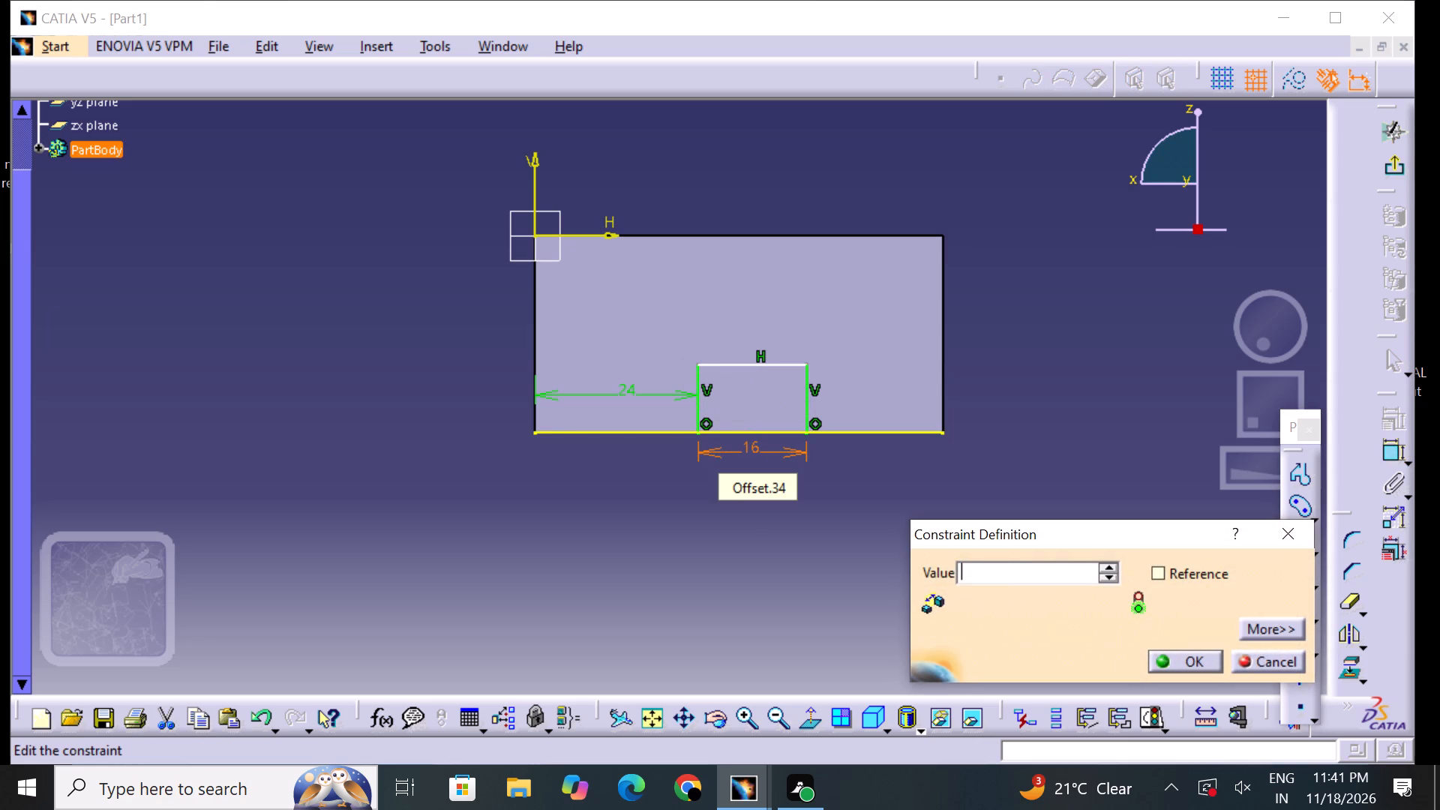
text(13)
key(Return)
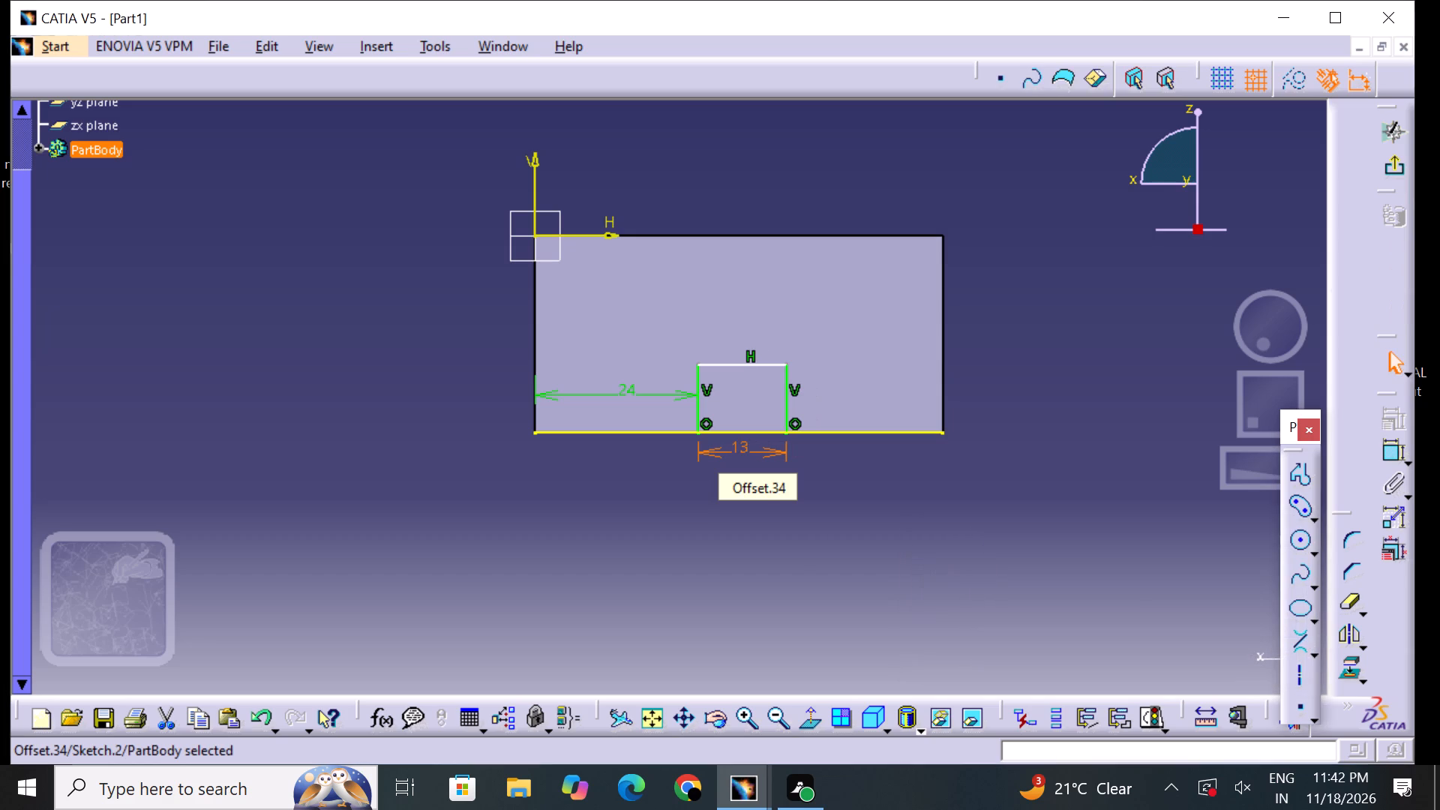
click(865, 545)
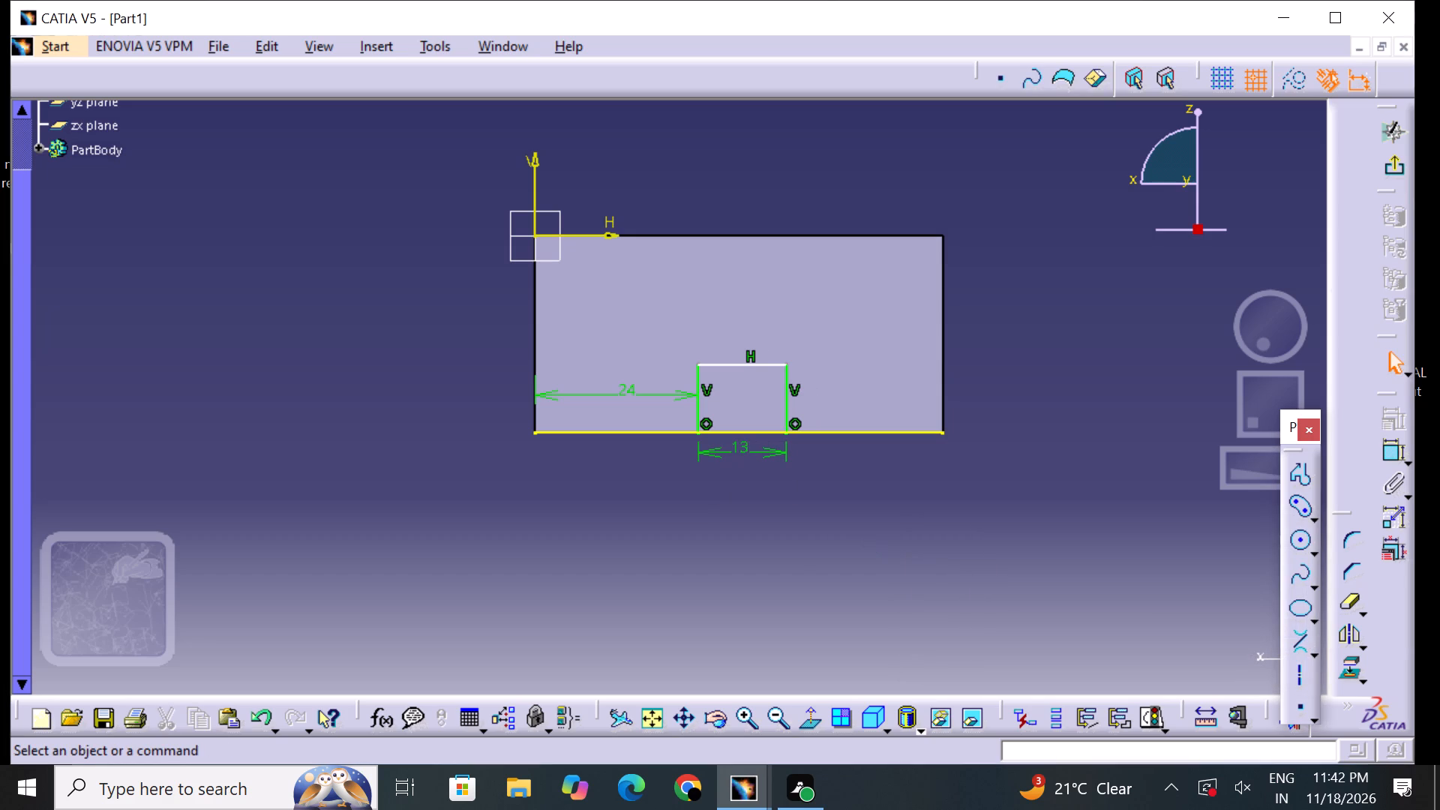
Dimension the overall width between the face's two vertical edges, placing the dimension below the notch width dimension.
click(1385, 454)
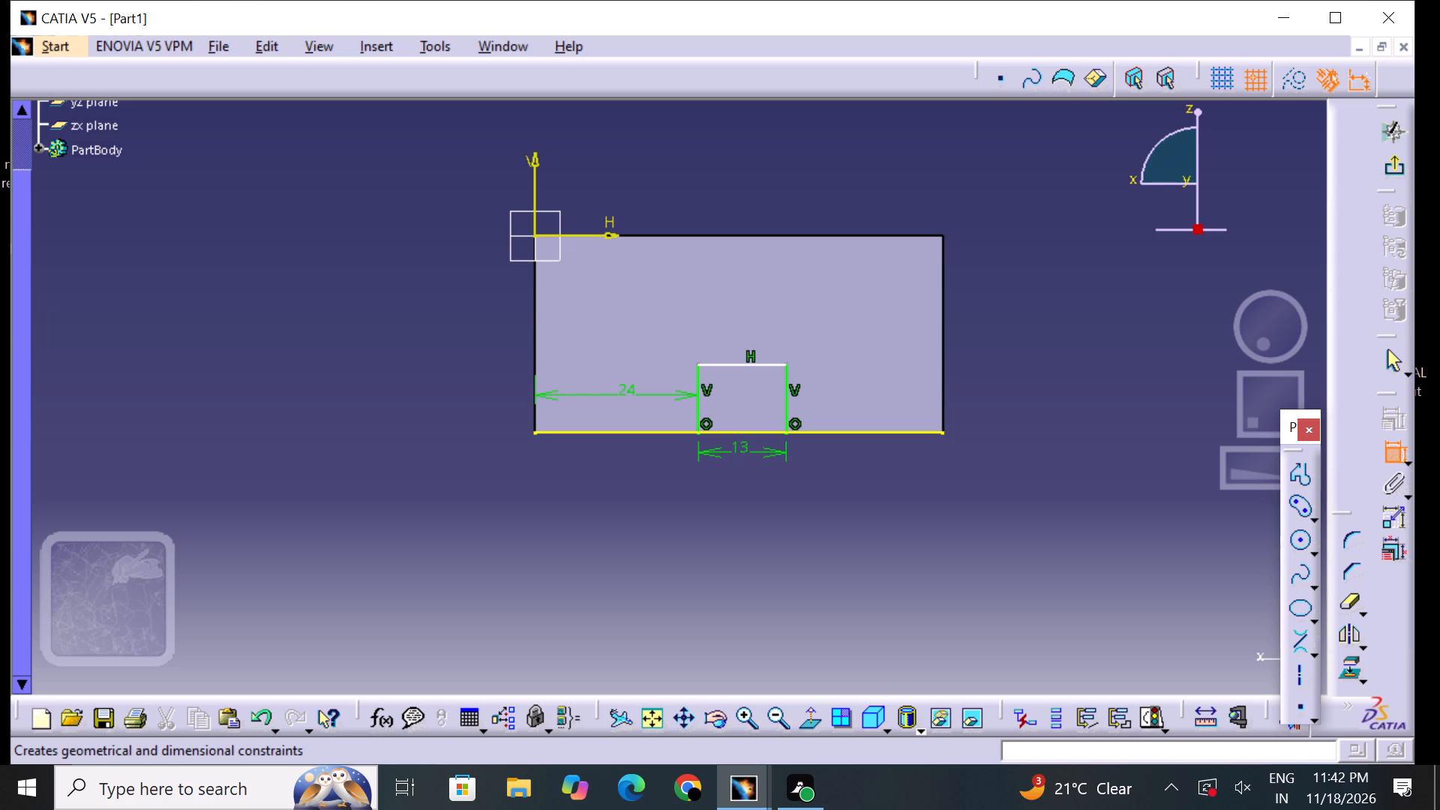
click(534, 413)
click(942, 406)
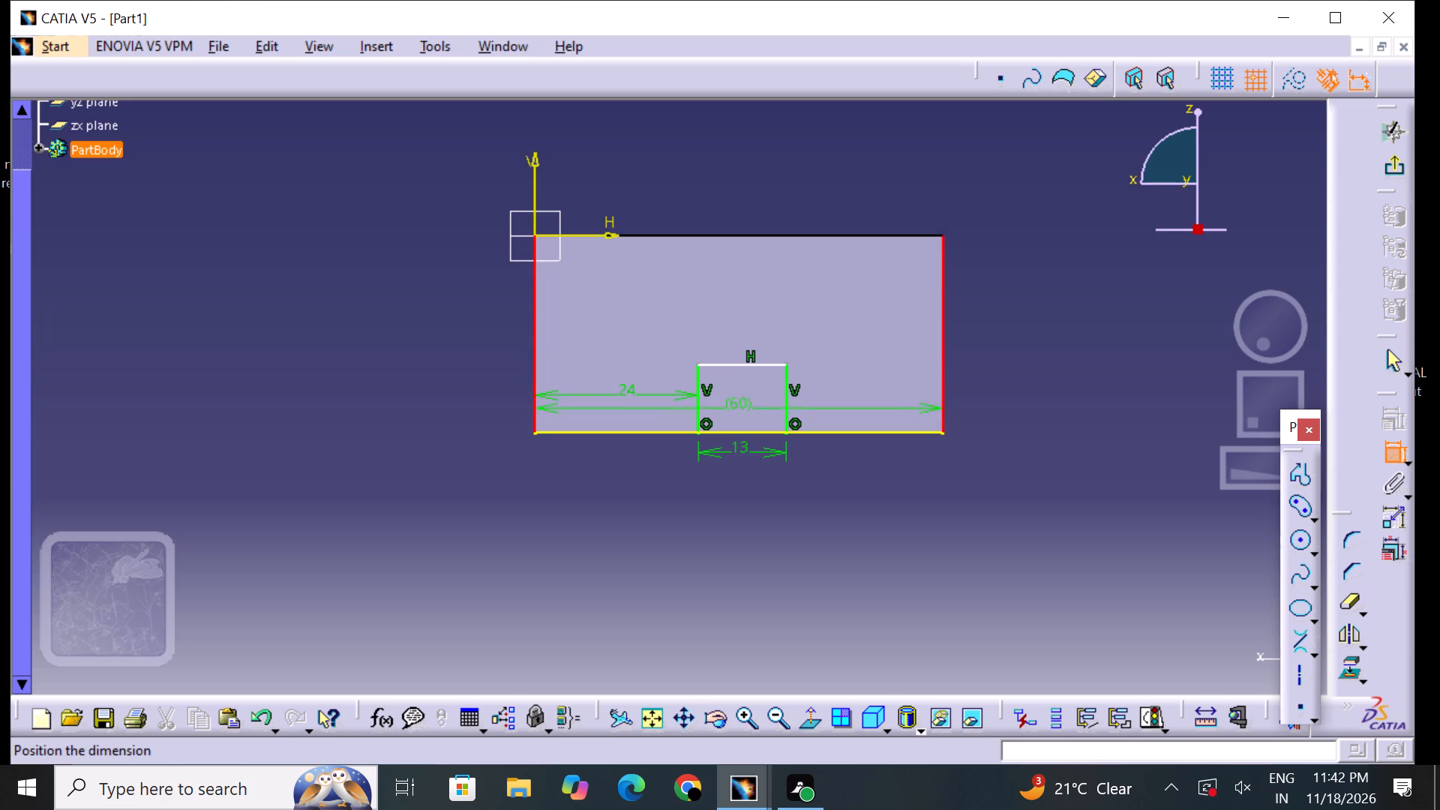
click(740, 482)
click(775, 518)
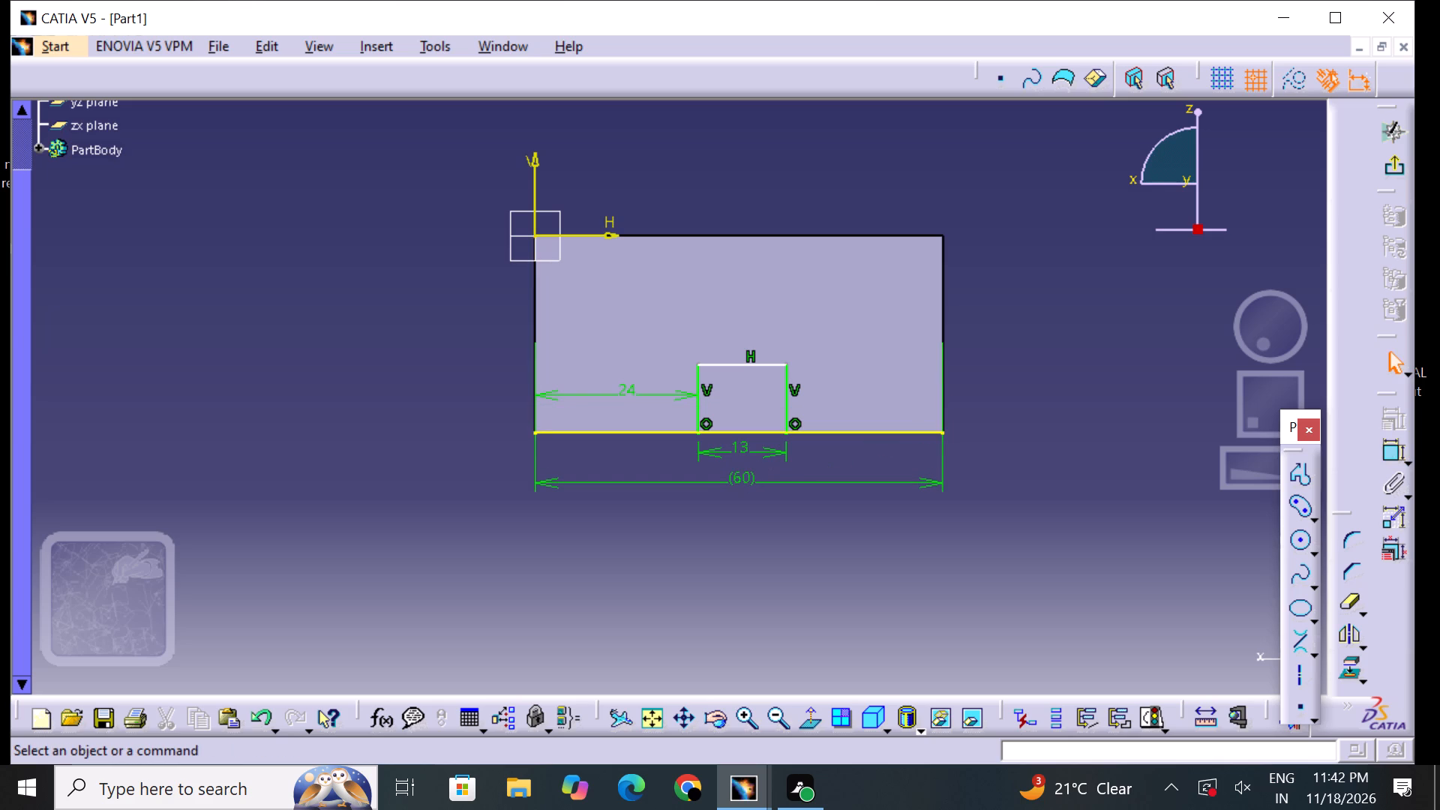
Quick Trim the projected bottom edge on both sides of the notch, keeping only the segment between its vertical lines.
double_click(1353, 601)
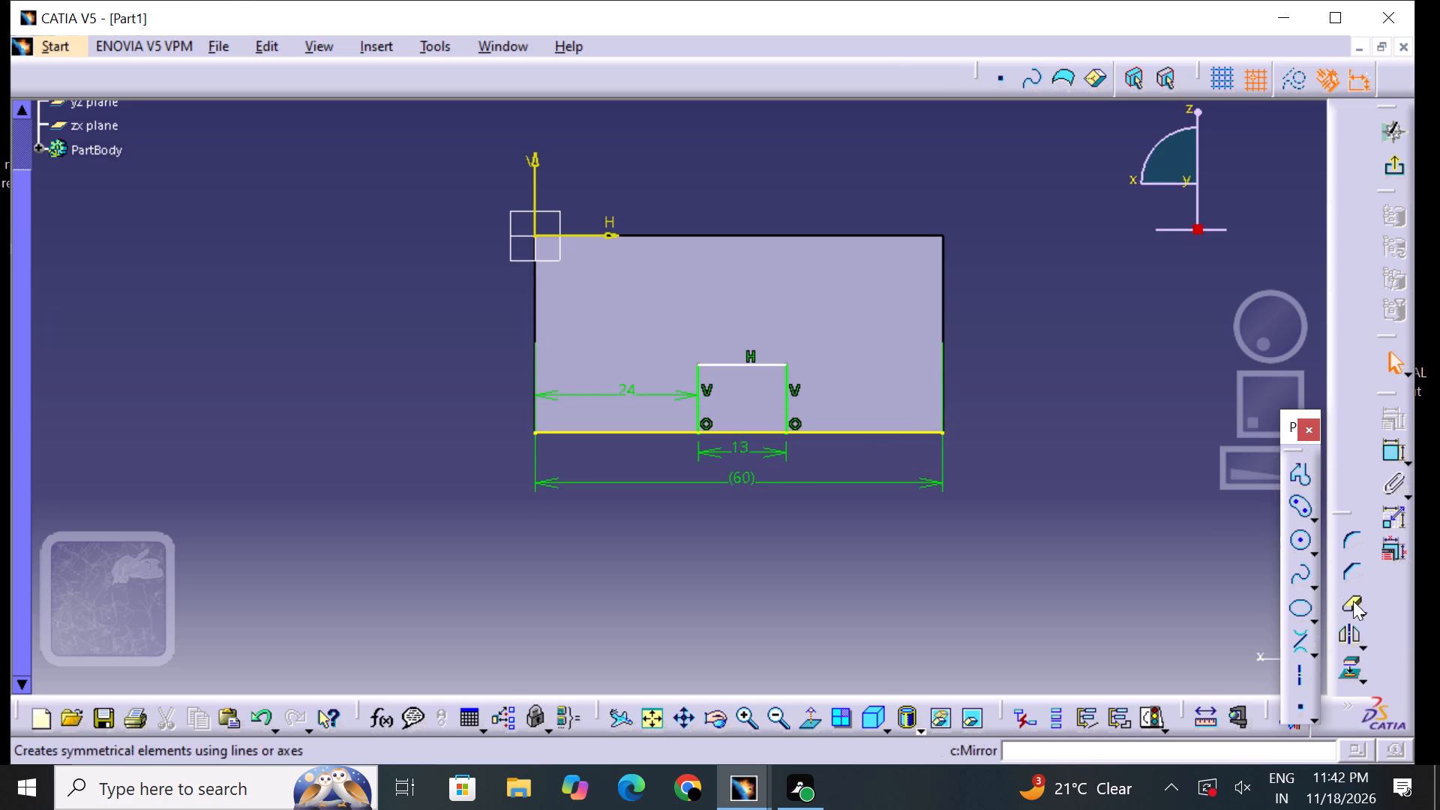
click(642, 430)
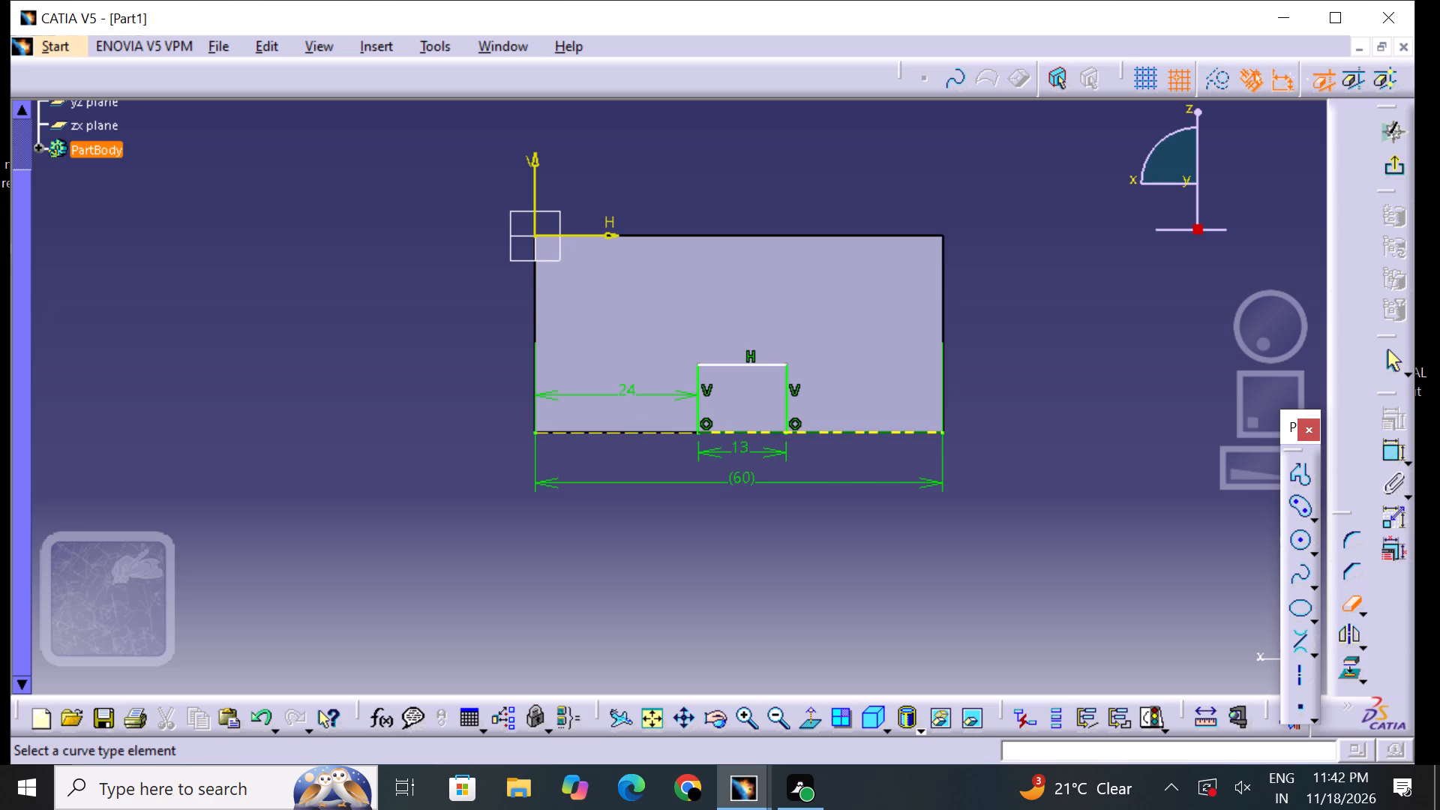
click(869, 430)
click(874, 544)
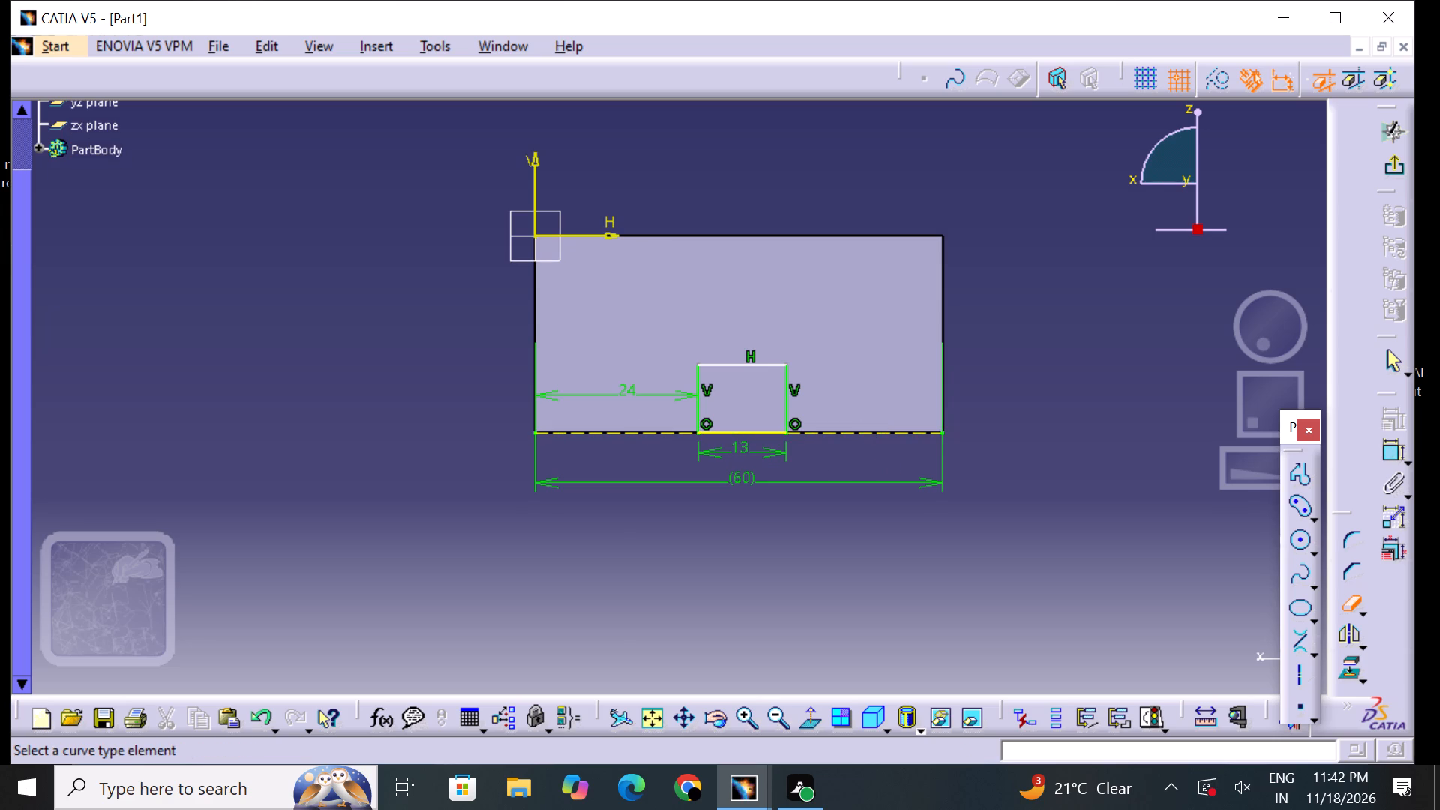
Exit the sketch and cut the notch profile as a pocket 13 mm deep.
click(1394, 170)
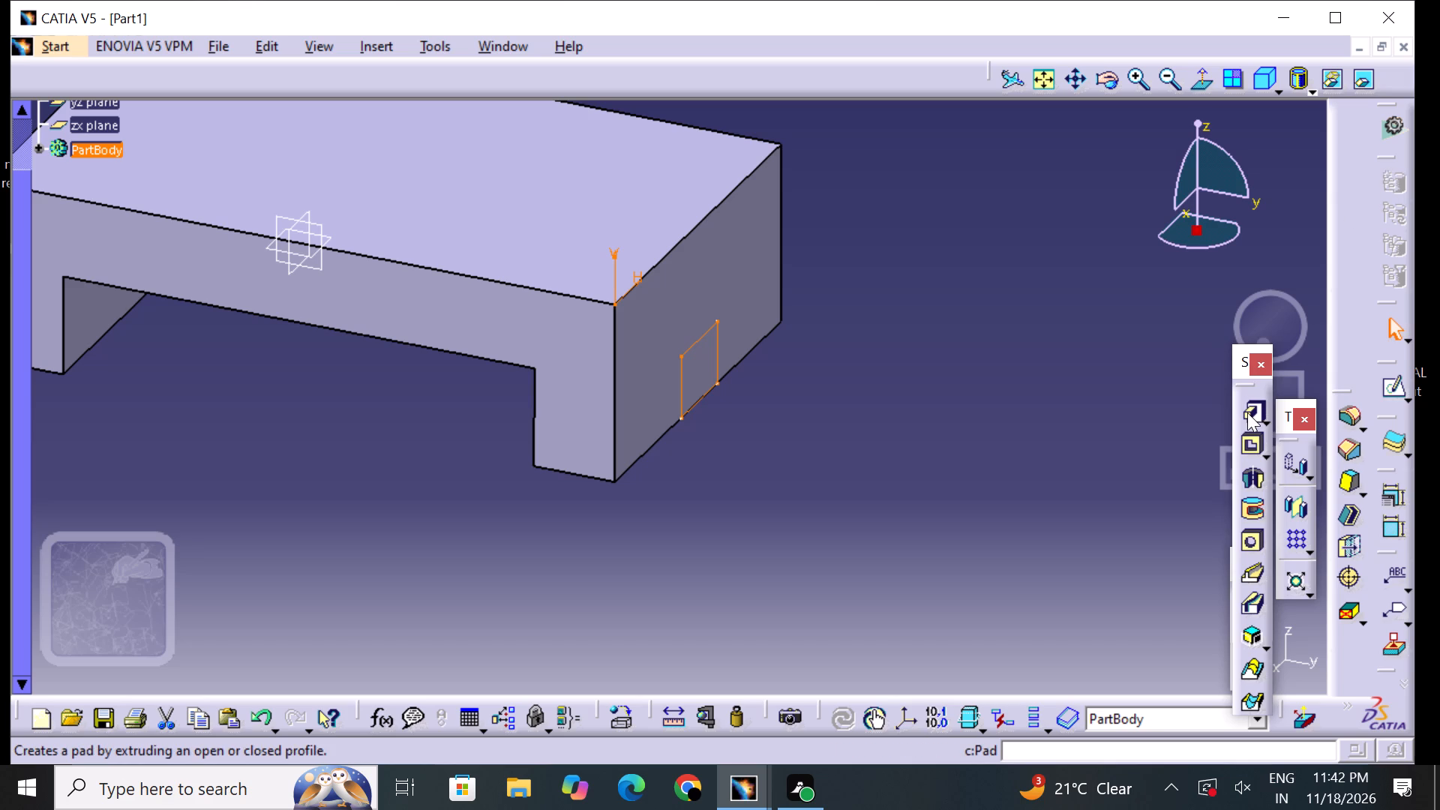
click(1248, 444)
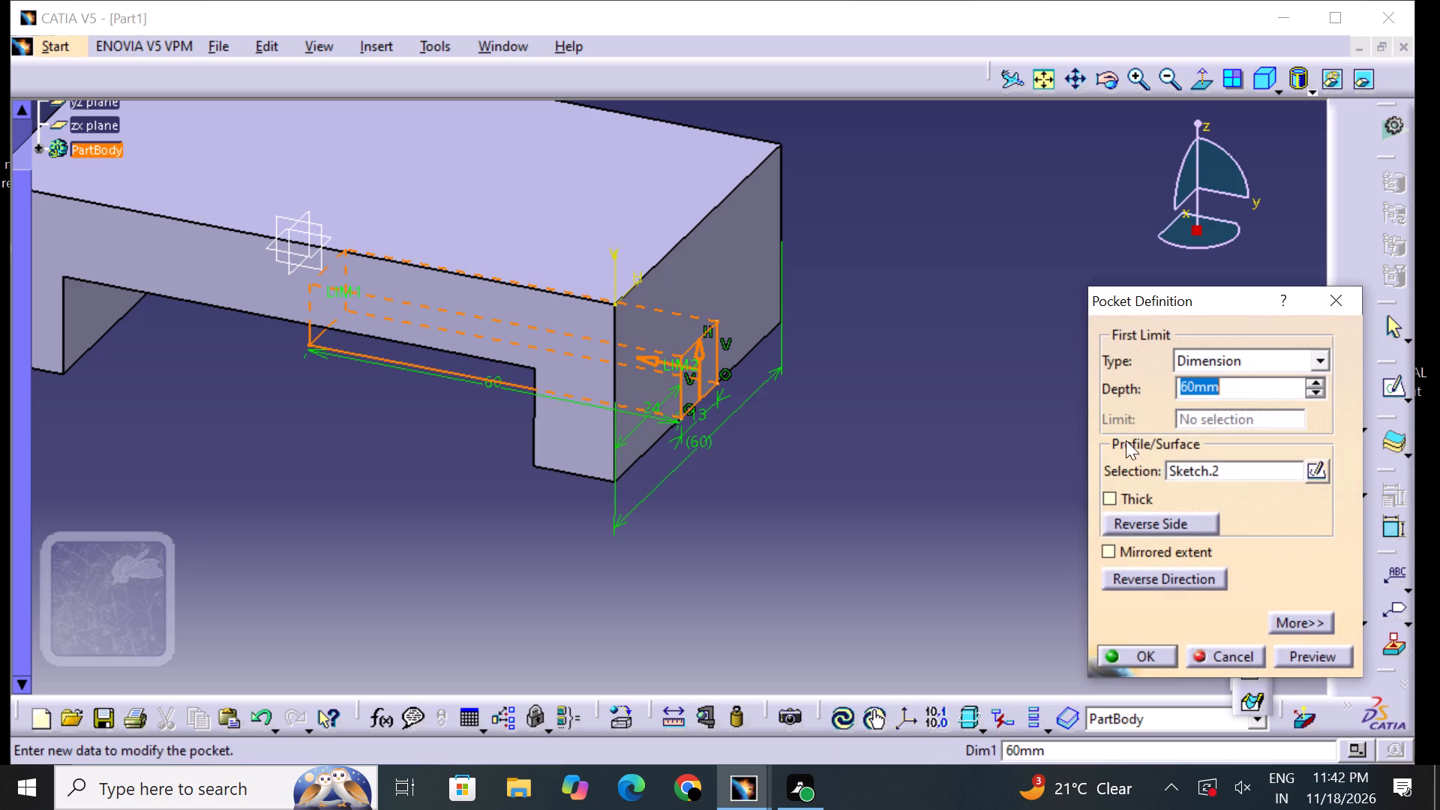
key(BackSpace)
text(13)
key(Return)
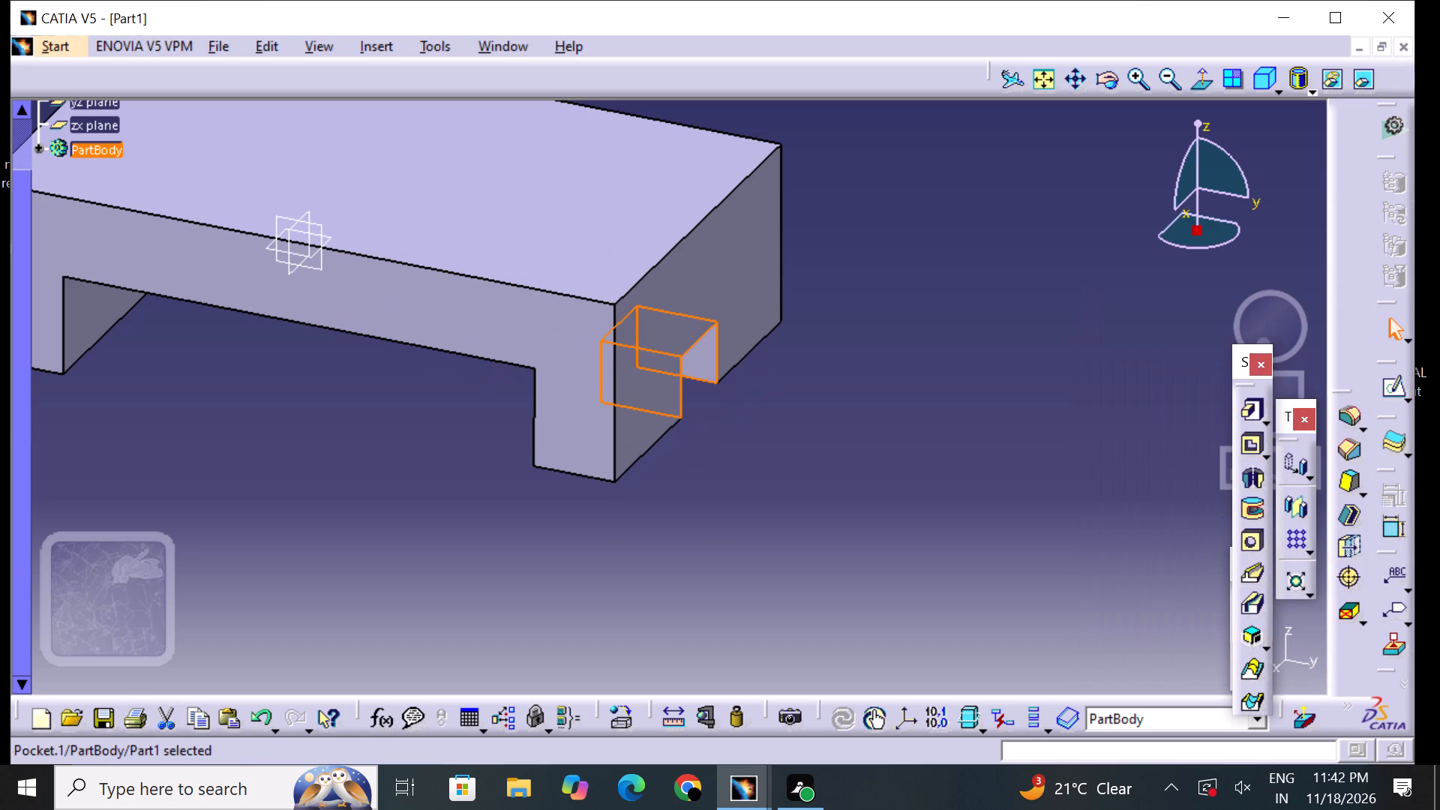
Examine the notch cut and the whole part from several angles.
click(914, 385)
middle_drag(932, 378, 610, 238)
right_drag(907, 377, 610, 238)
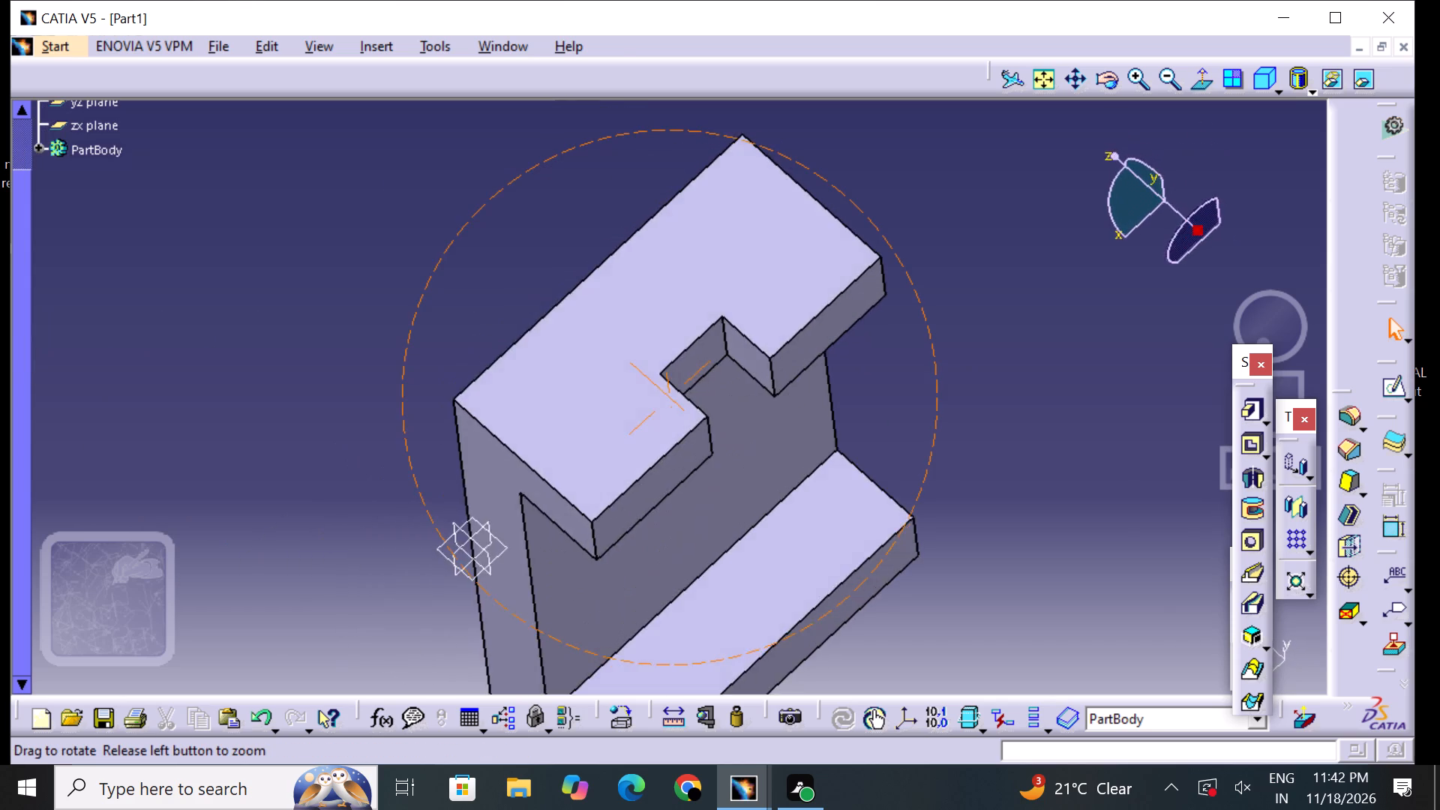
middle_drag(610, 238, 761, 361)
right_drag(610, 238, 761, 361)
middle_drag(949, 319, 1063, 479)
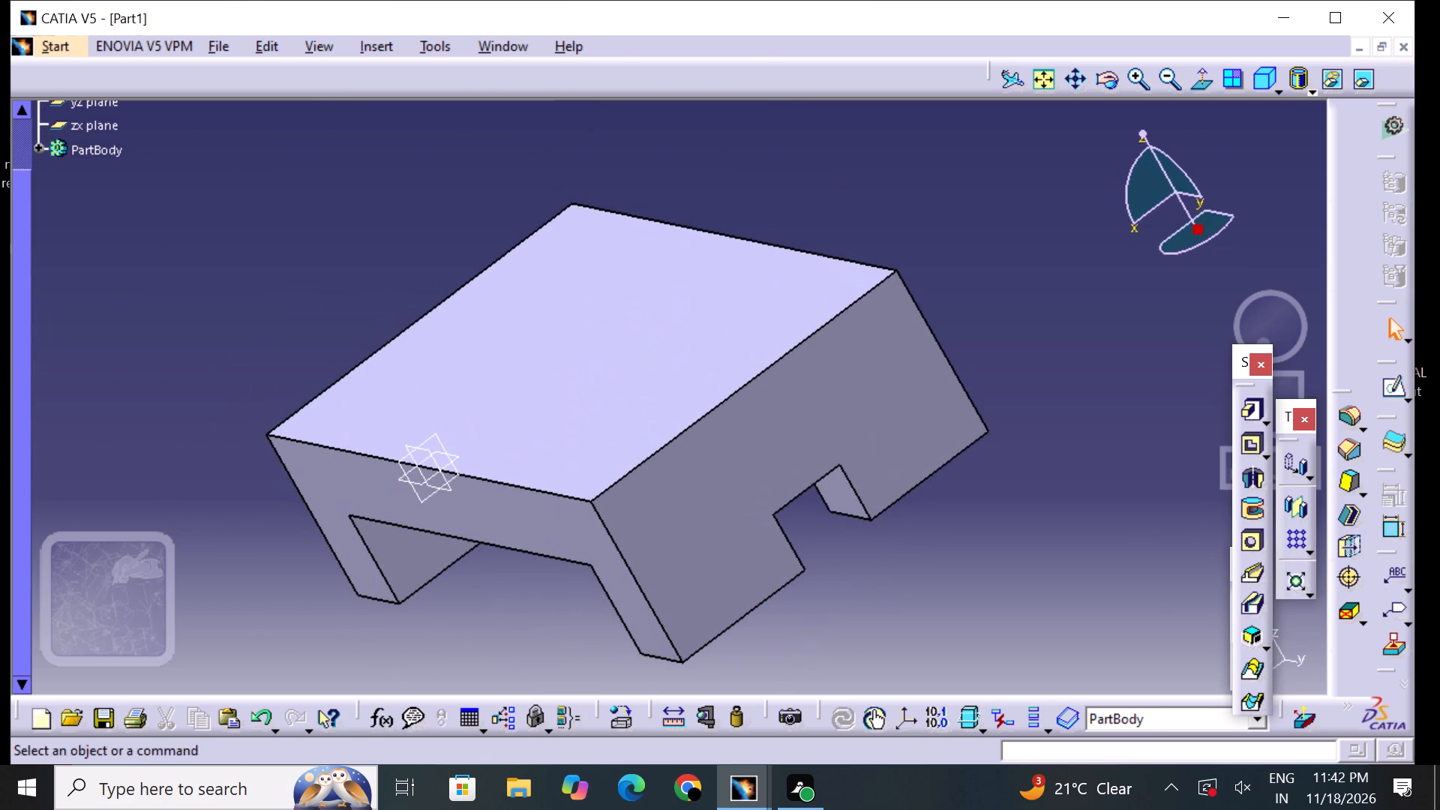
middle_drag(445, 399, 565, 317)
right_drag(454, 395, 565, 317)
middle_drag(627, 358, 727, 386)
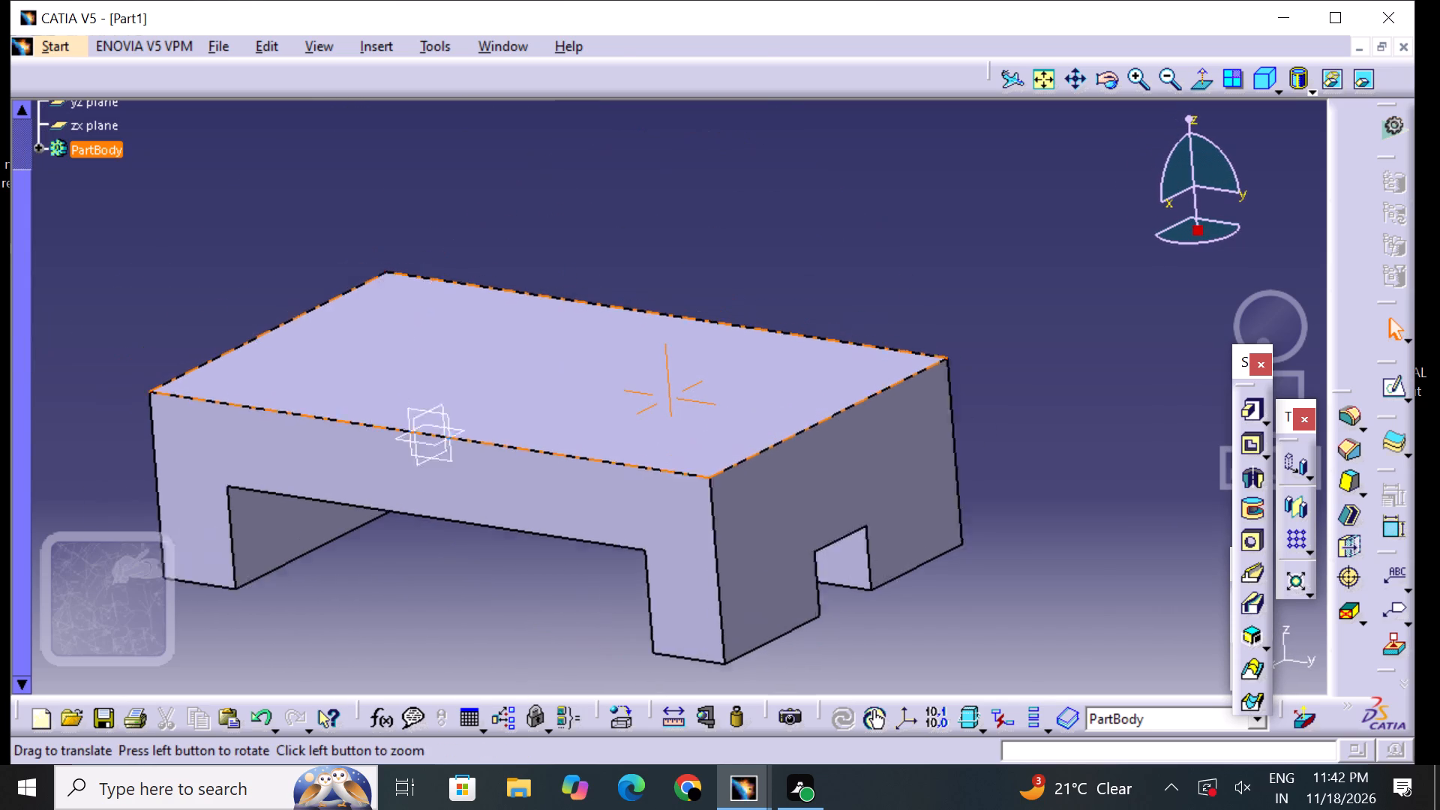
middle_drag(727, 386, 848, 466)
click(780, 280)
middle_drag(848, 309, 868, 234)
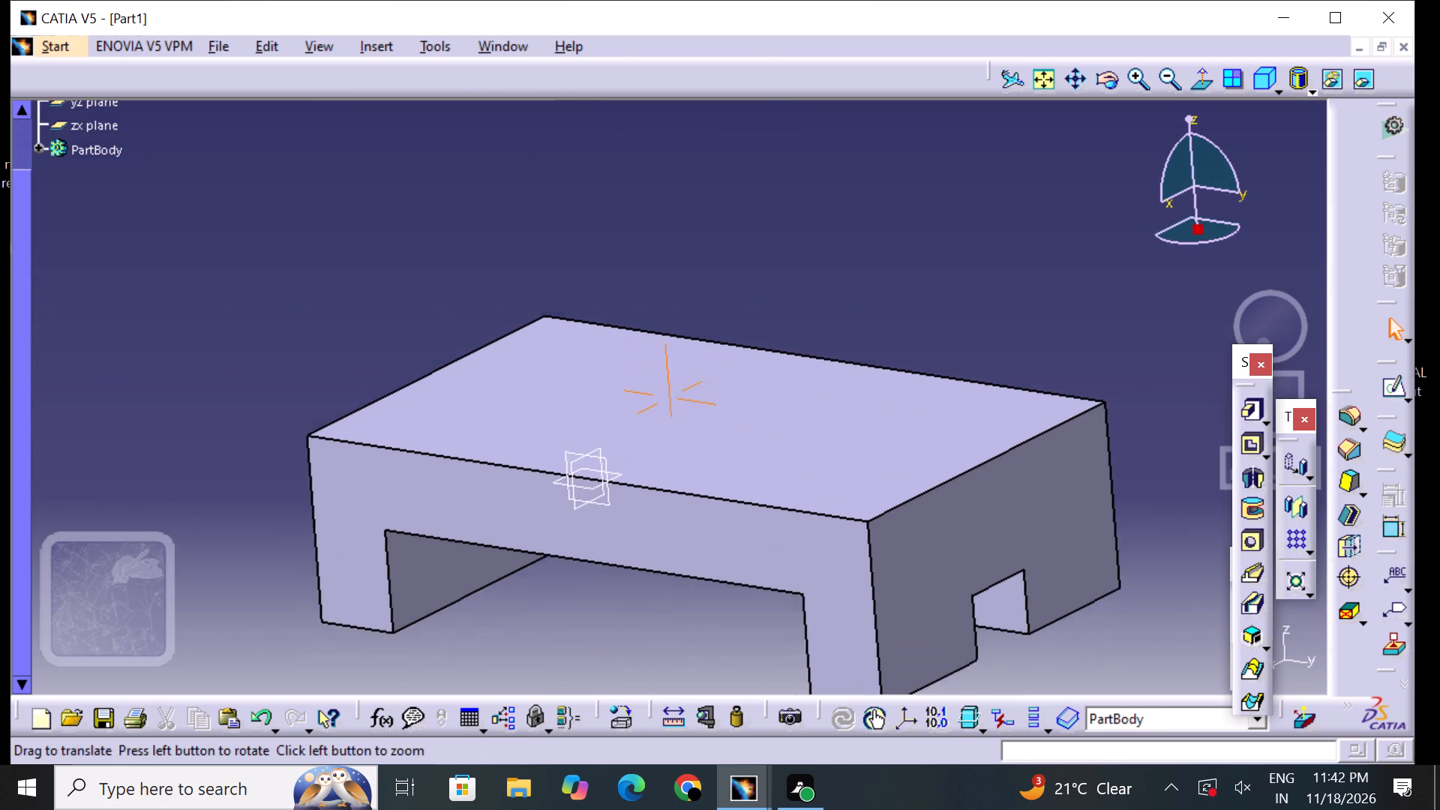
middle_drag(868, 234, 857, 196)
right_drag(881, 202, 857, 196)
middle_drag(1223, 333, 859, 401)
right_drag(1223, 333, 859, 401)
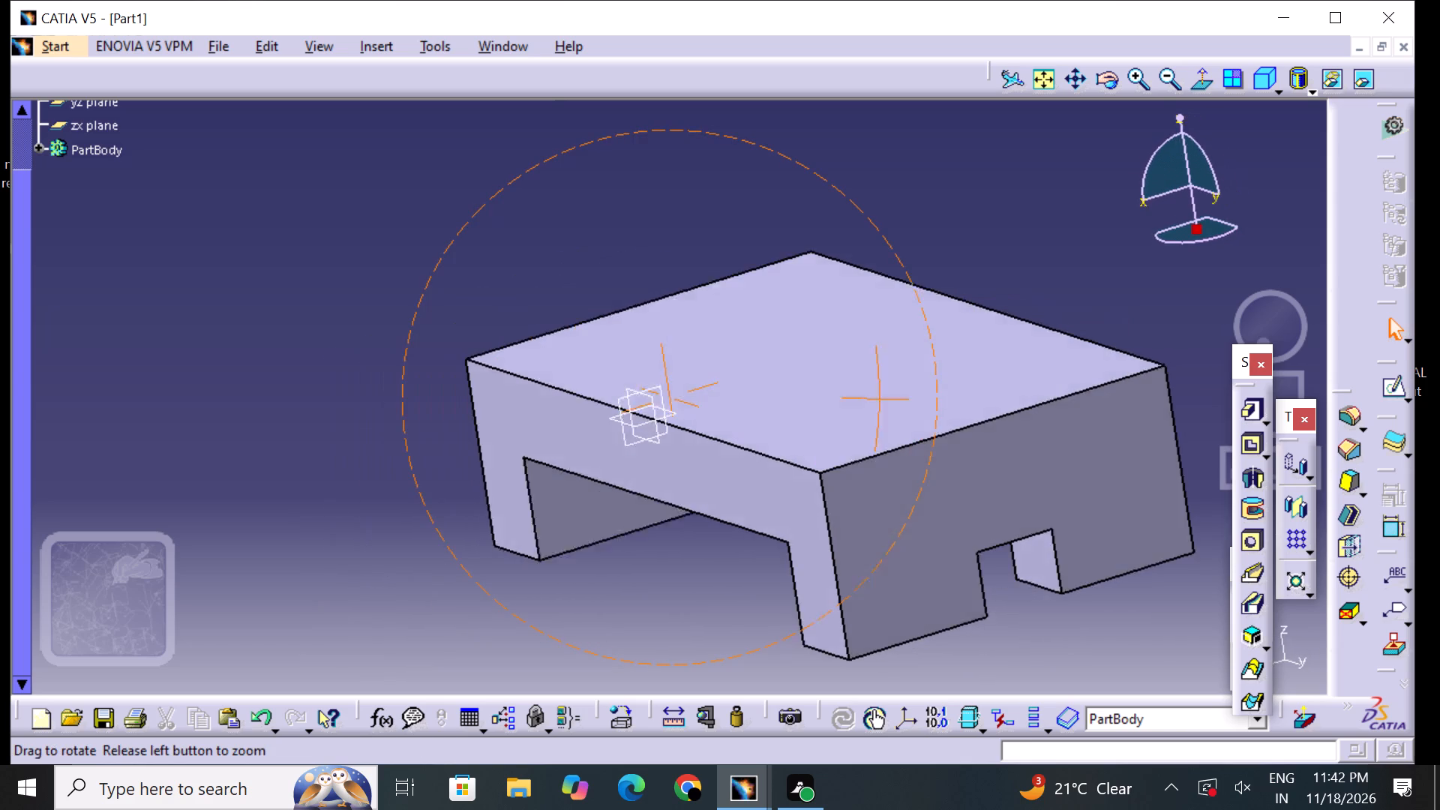
middle_drag(859, 401, 840, 404)
right_drag(859, 401, 840, 404)
middle_drag(890, 347, 758, 295)
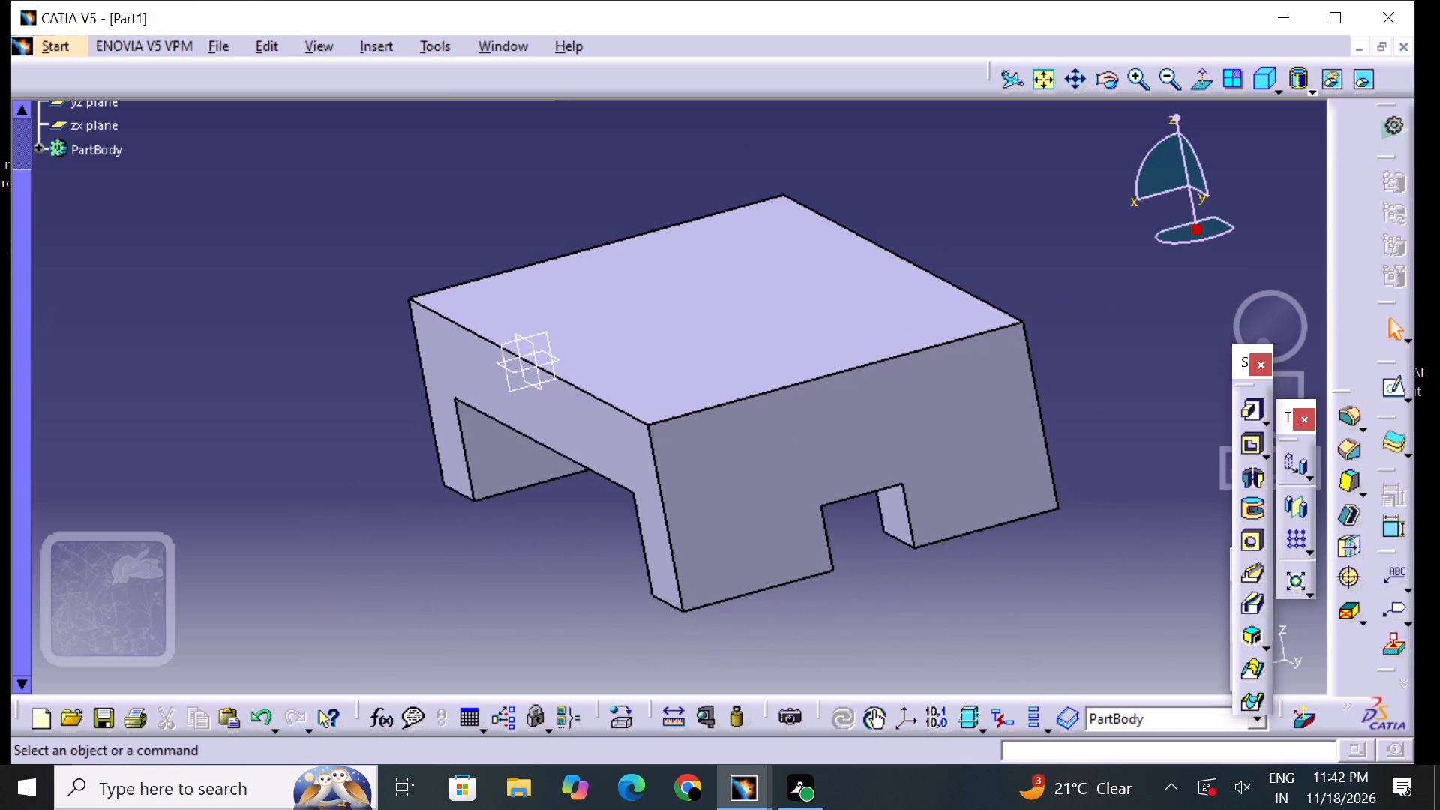
click(997, 623)
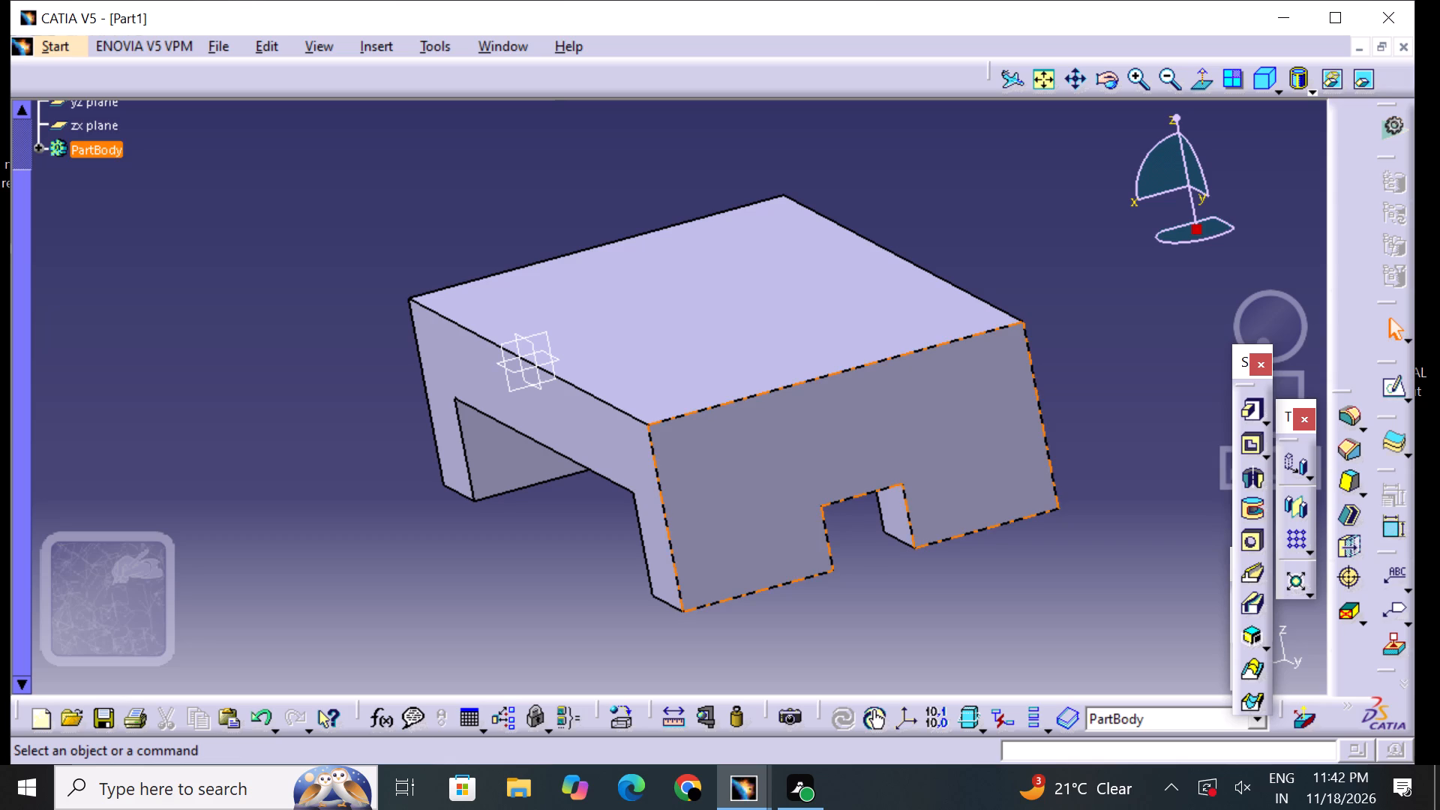
Start a new sketch on the part's large top face.
click(727, 290)
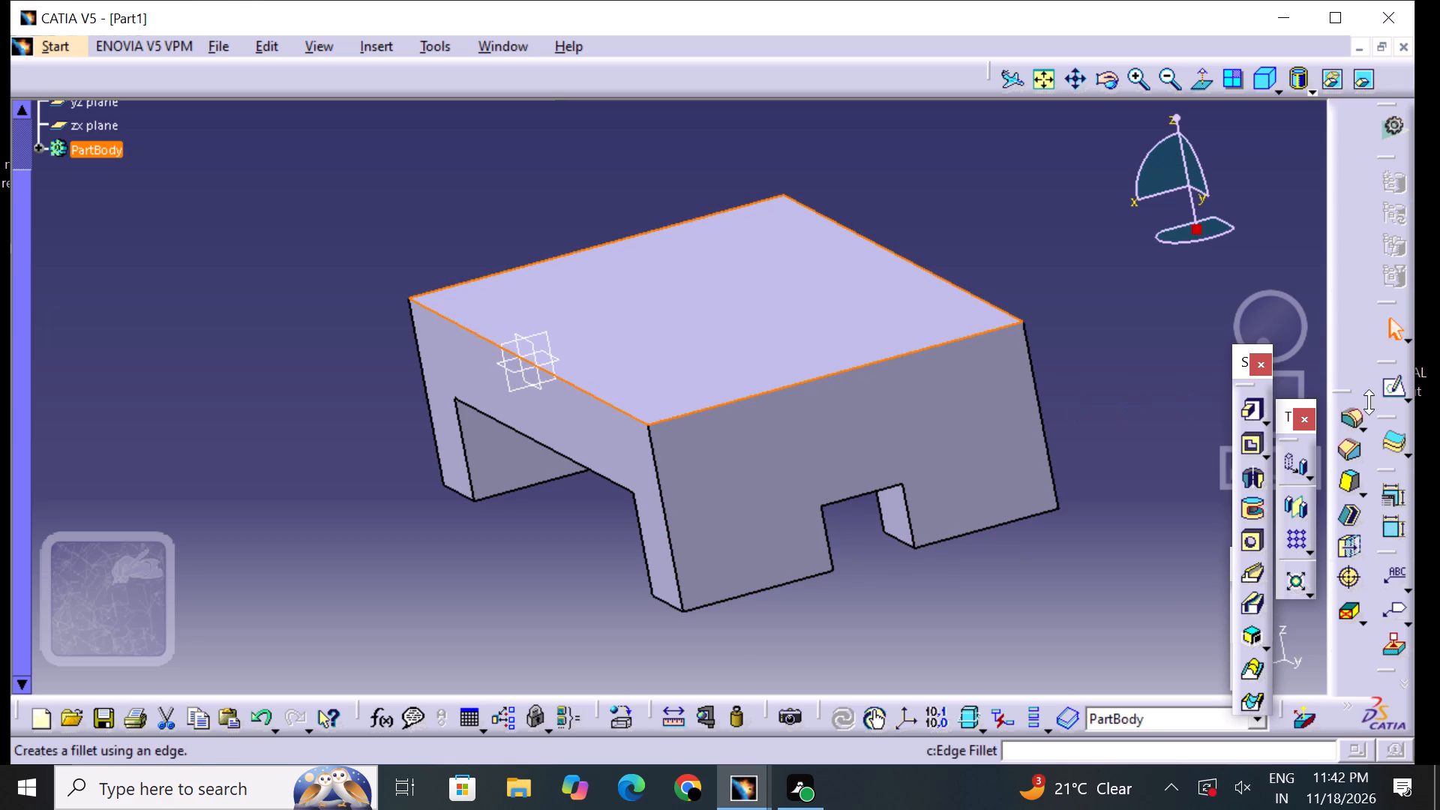
click(1392, 388)
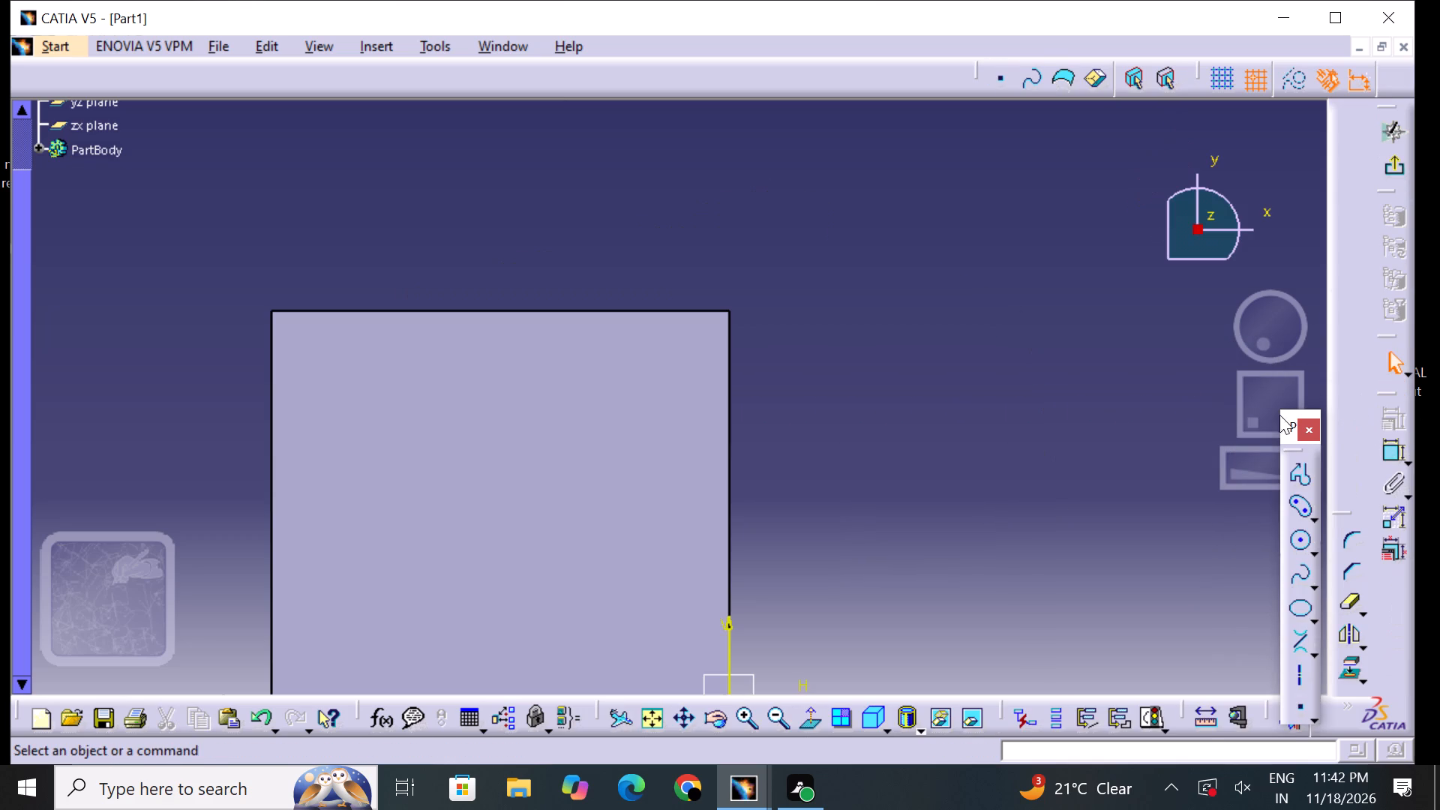
Sketch a circle of about 28 mm diameter midway across the top face, centred at H -30 mm, V 0 mm.
middle_drag(883, 490, 1039, 389)
middle_drag(973, 508, 1090, 347)
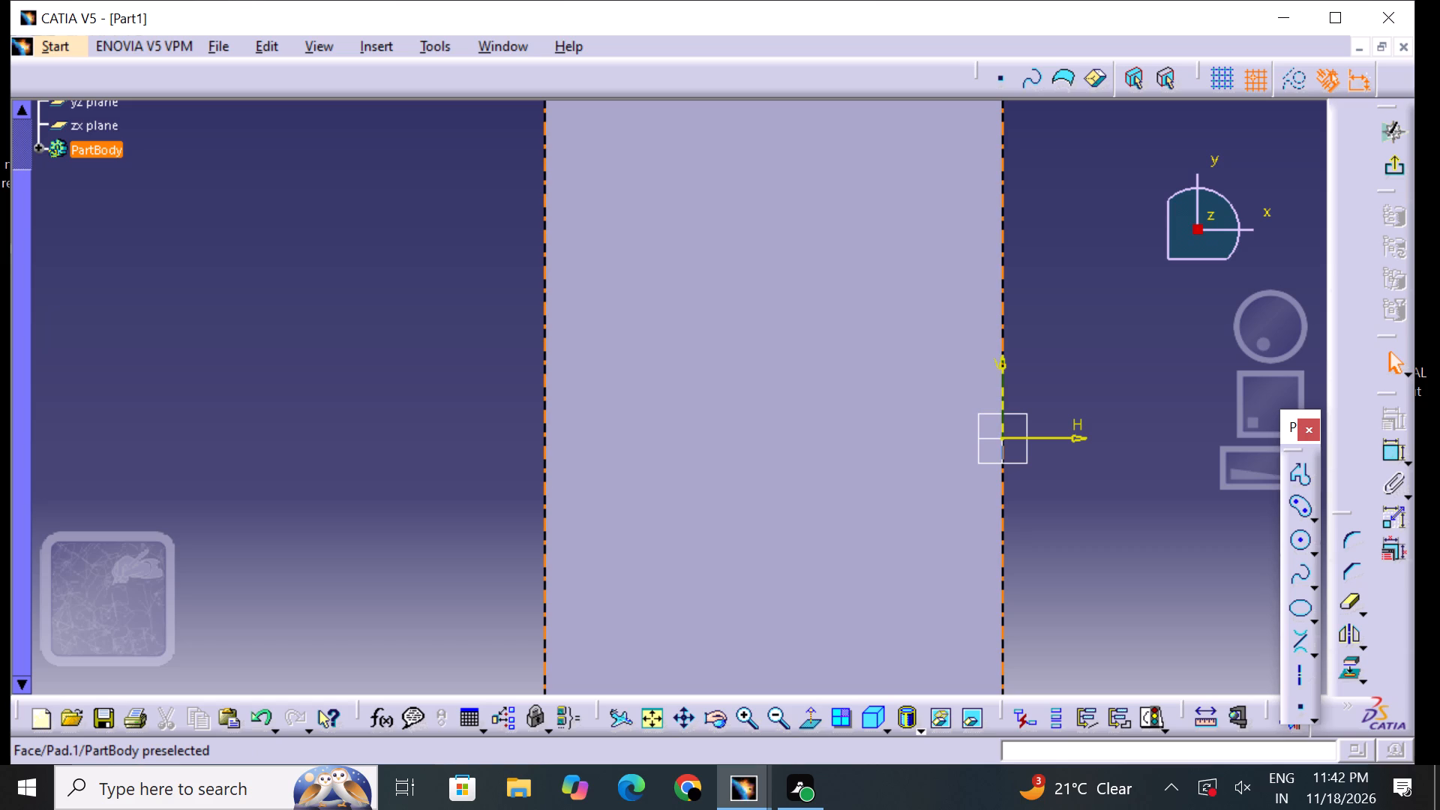
click(787, 725)
middle_drag(912, 568, 926, 509)
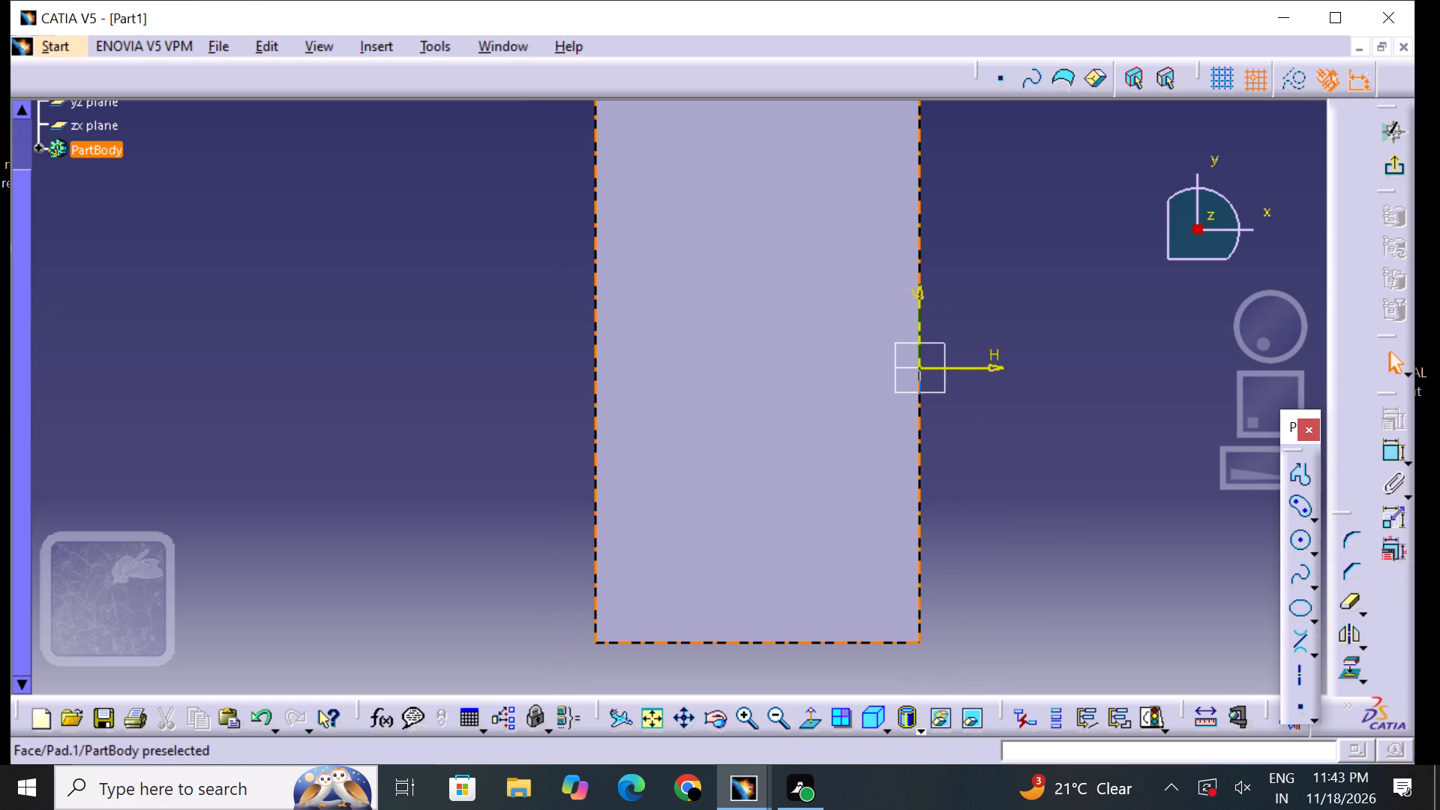
middle_drag(644, 443, 653, 499)
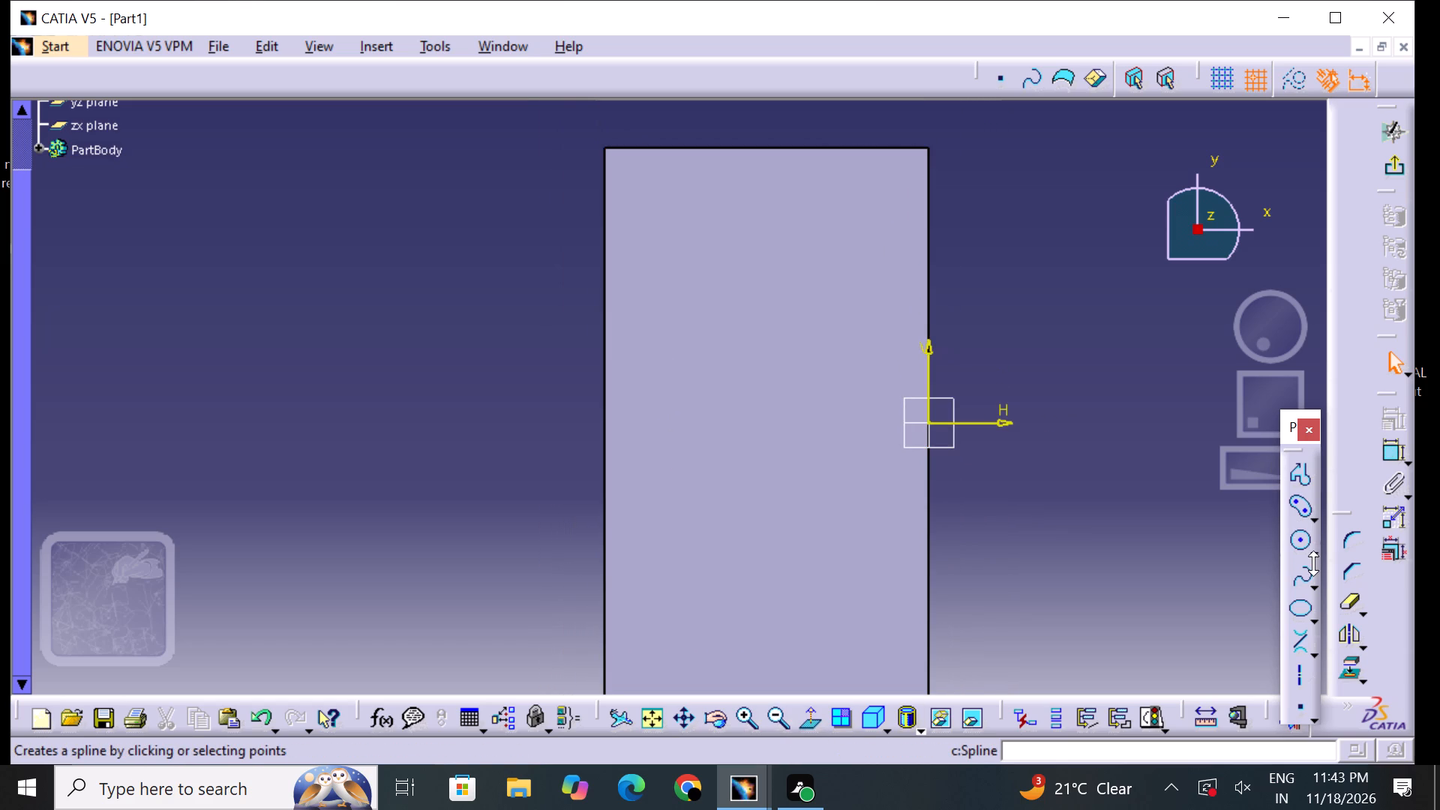
click(1291, 550)
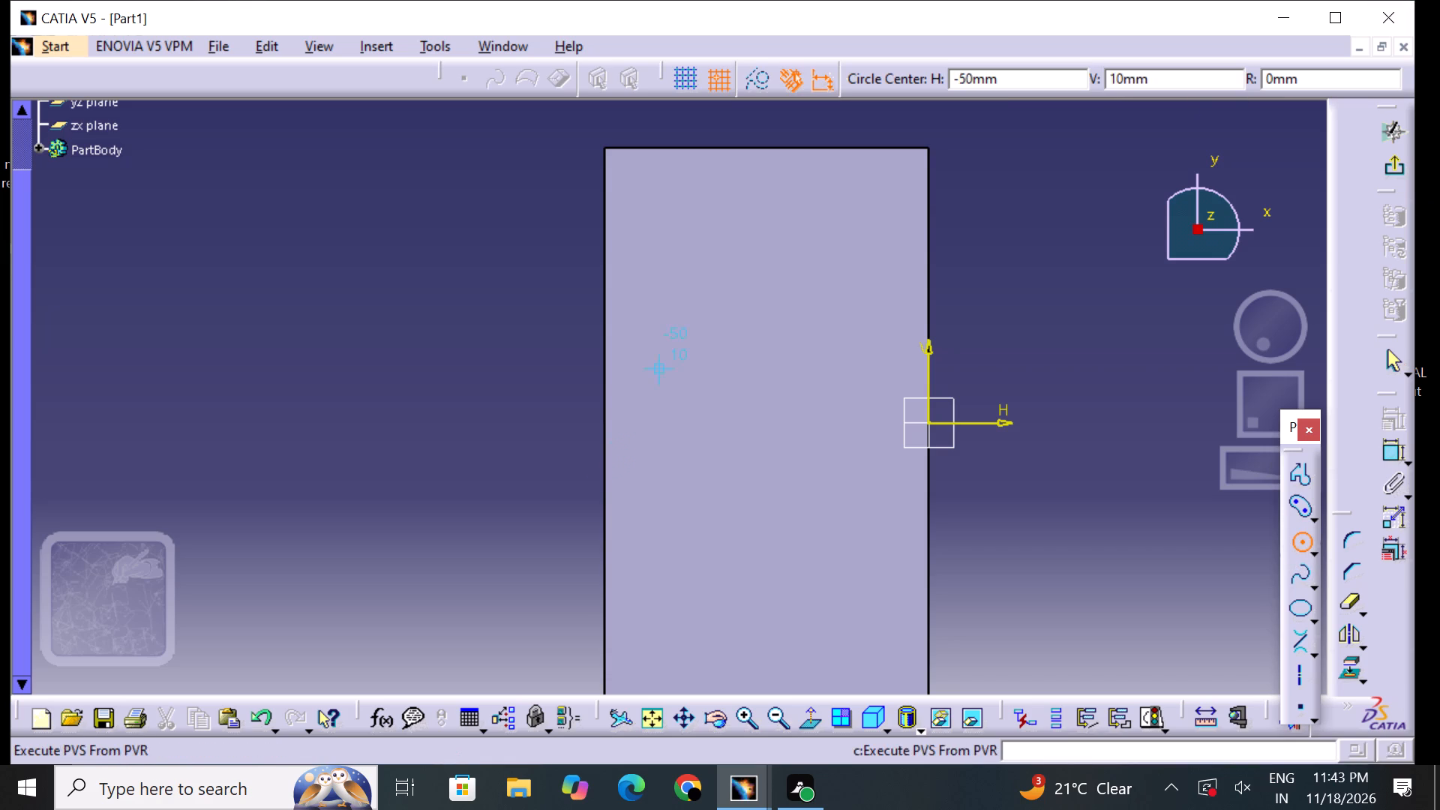
middle_drag(741, 406, 741, 355)
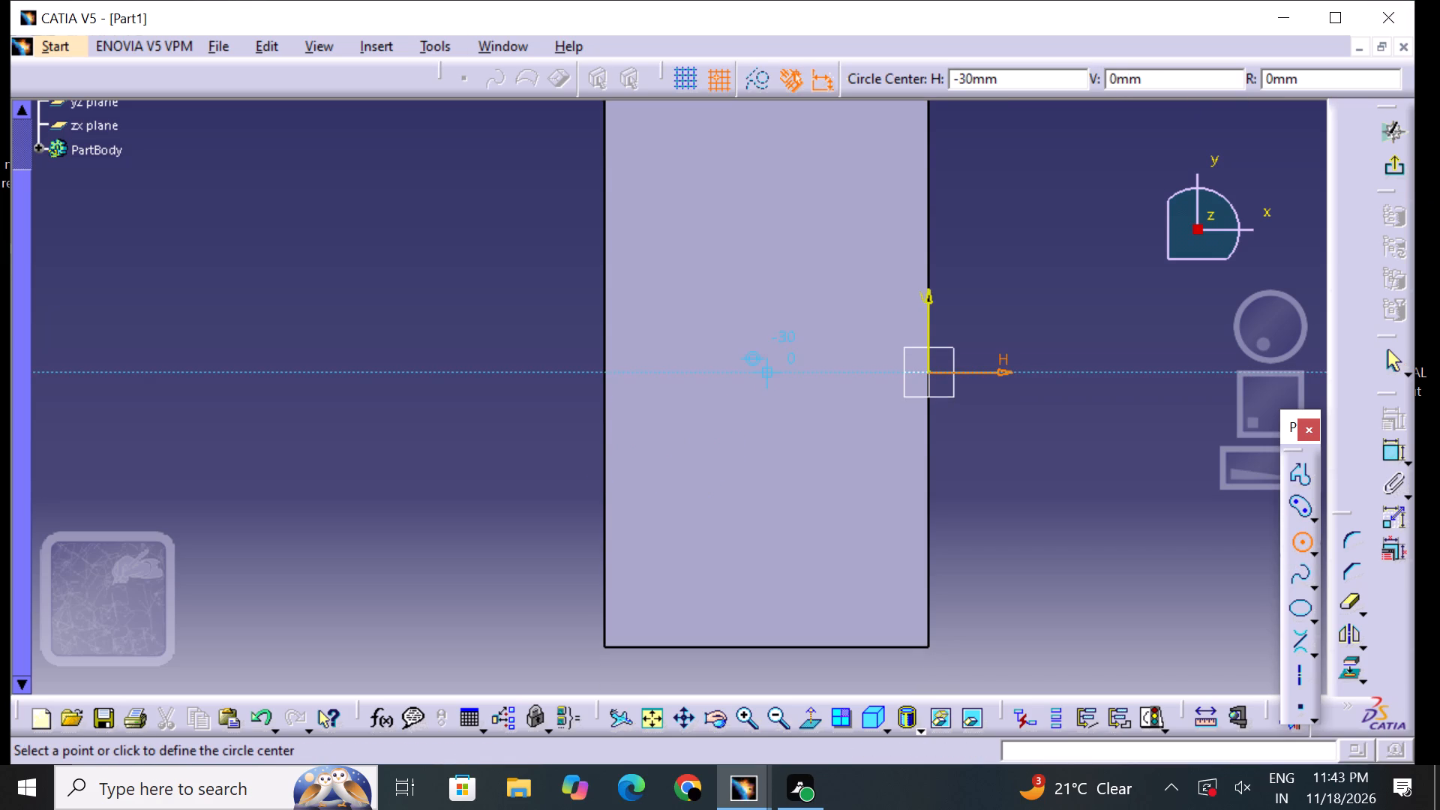
middle_drag(762, 373, 760, 385)
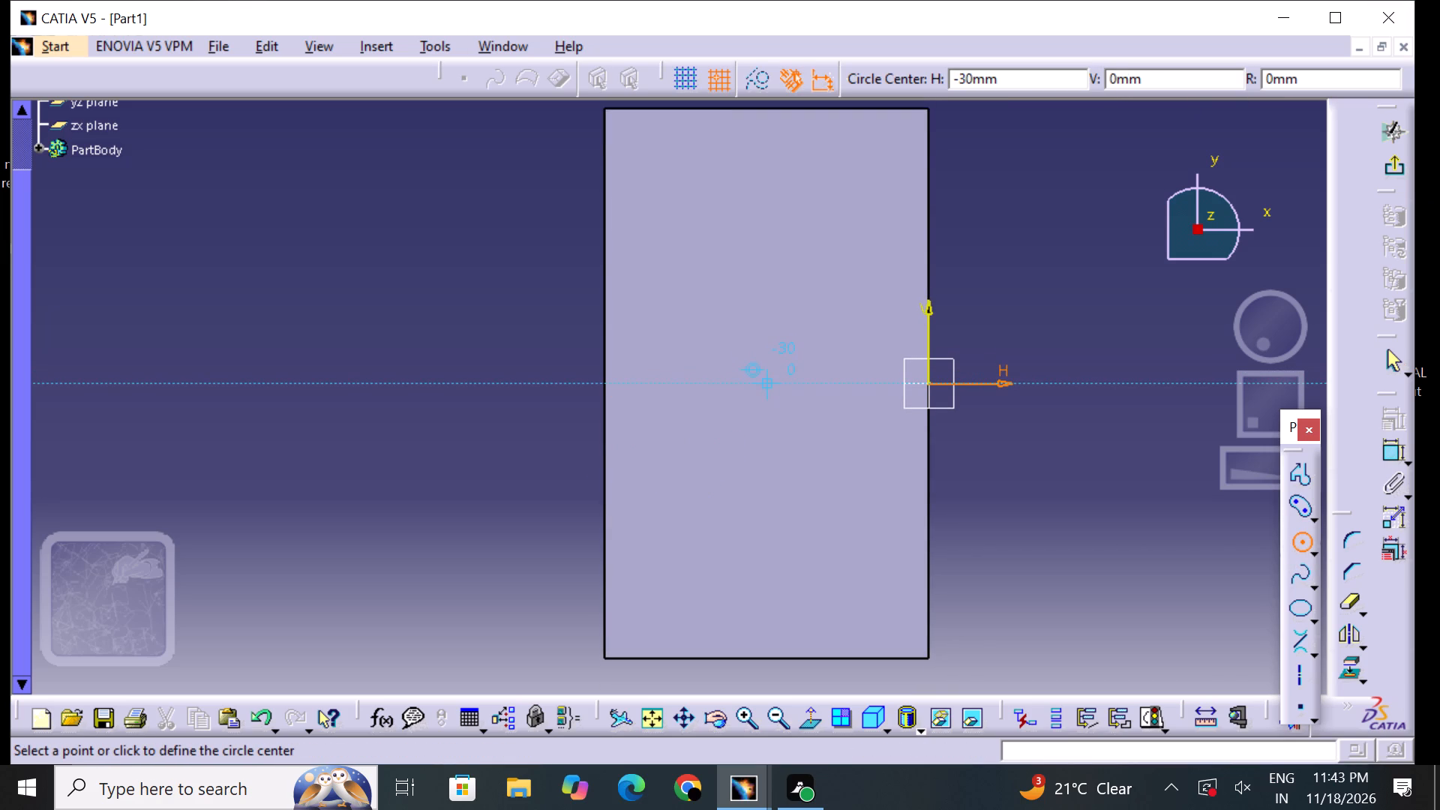
click(776, 381)
click(826, 317)
click(1017, 304)
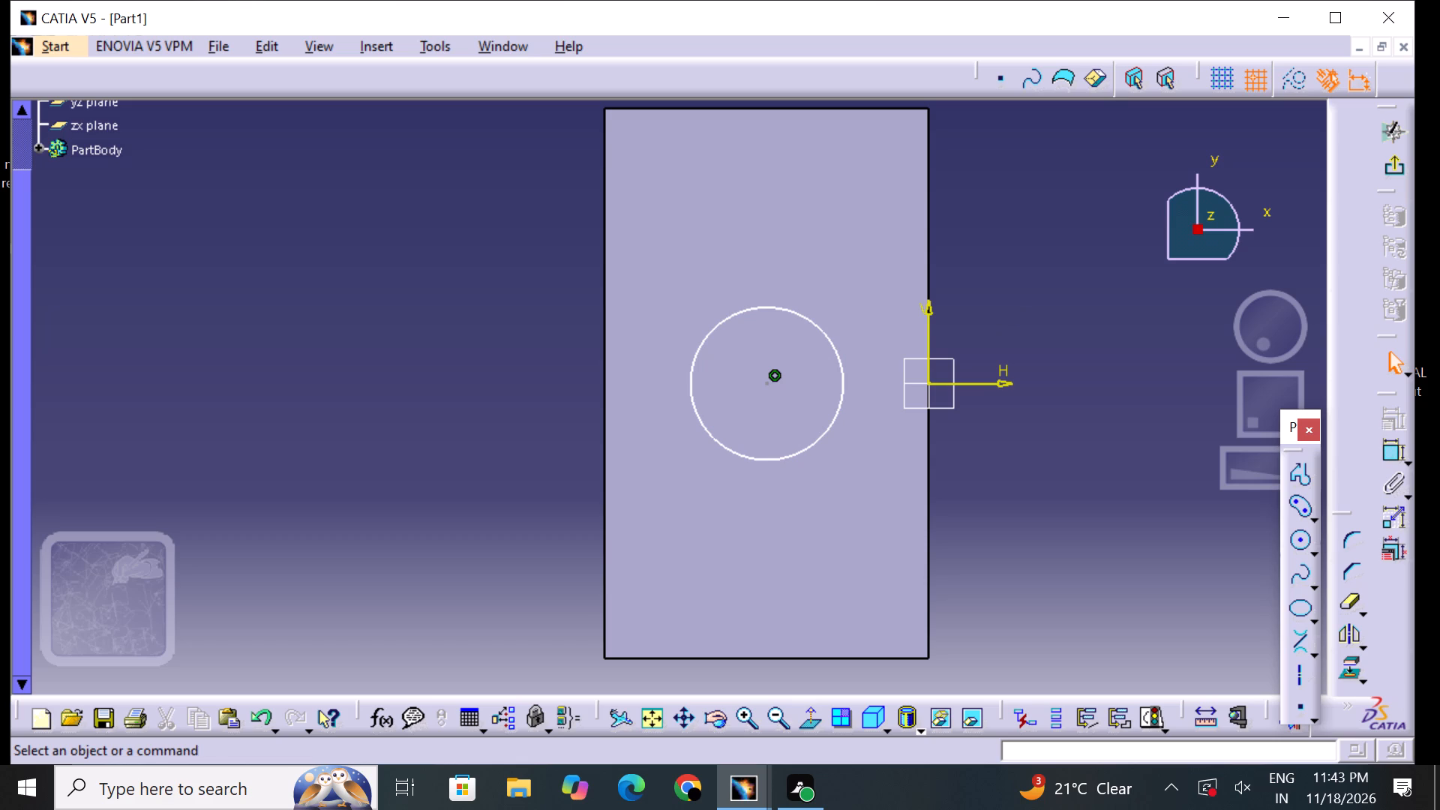
Sketch a smaller concentric circle of about 20 mm diameter inside the first circle.
click(1307, 541)
click(768, 390)
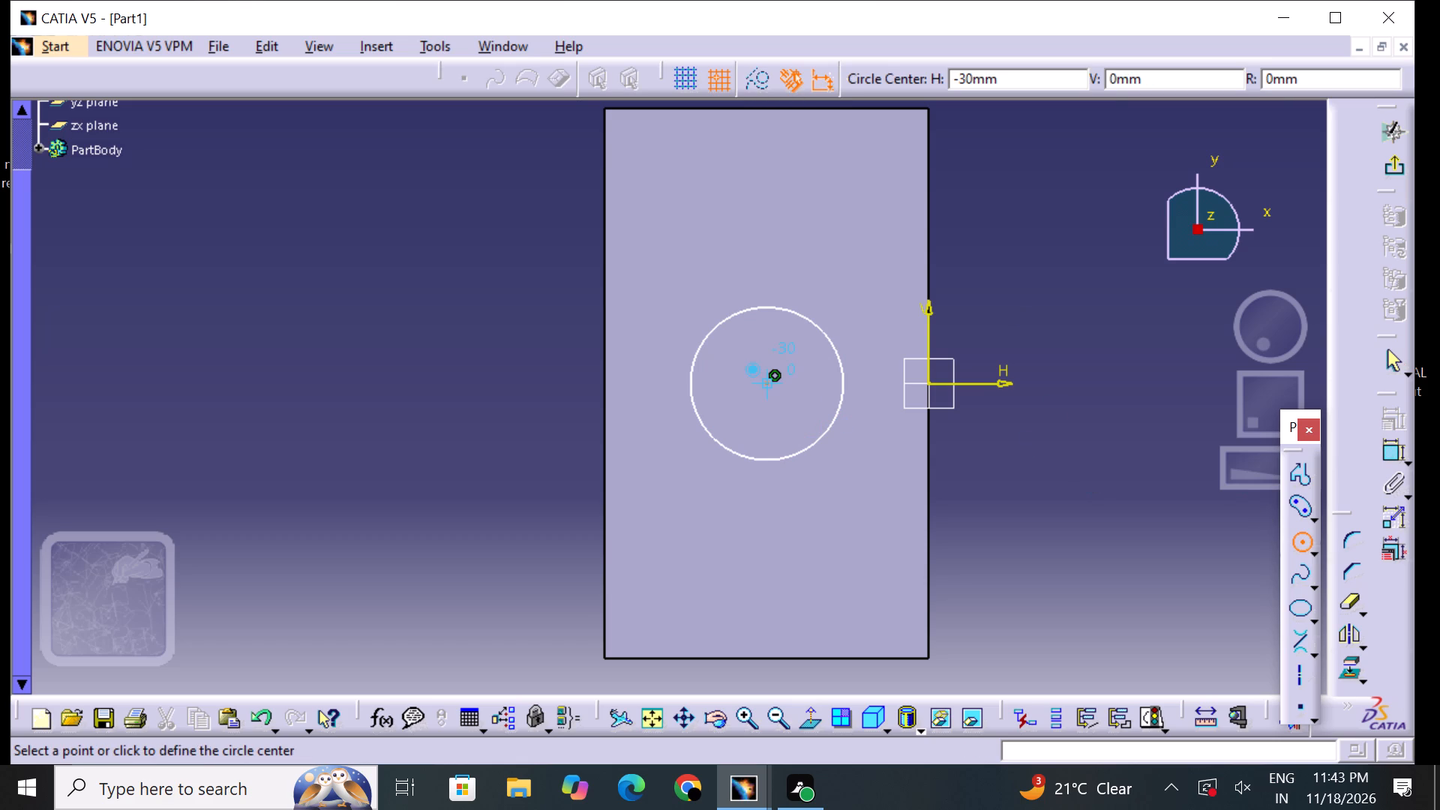
click(774, 421)
click(1045, 504)
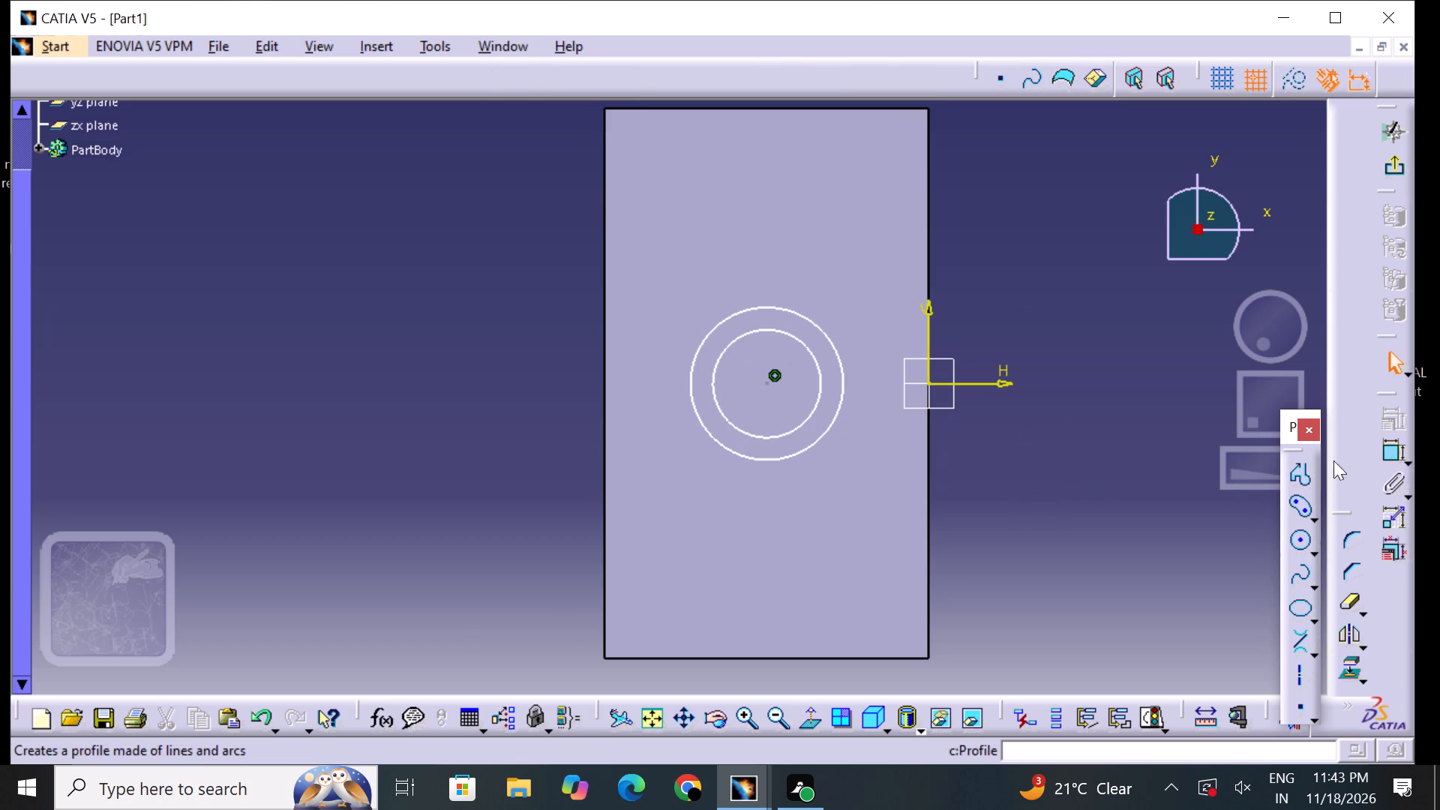
Dimension the inner circle's diameter.
click(1393, 451)
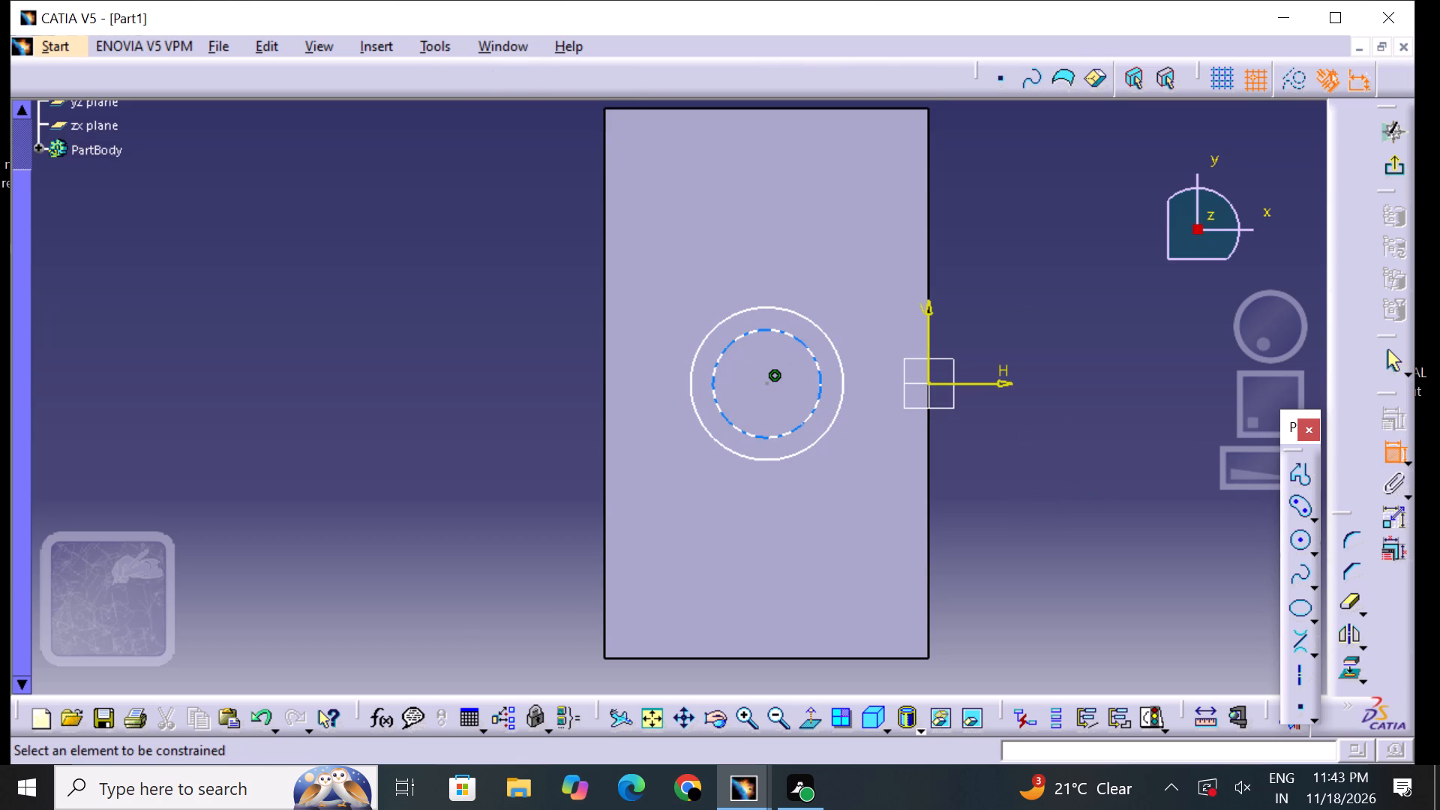
click(756, 442)
click(767, 435)
click(685, 494)
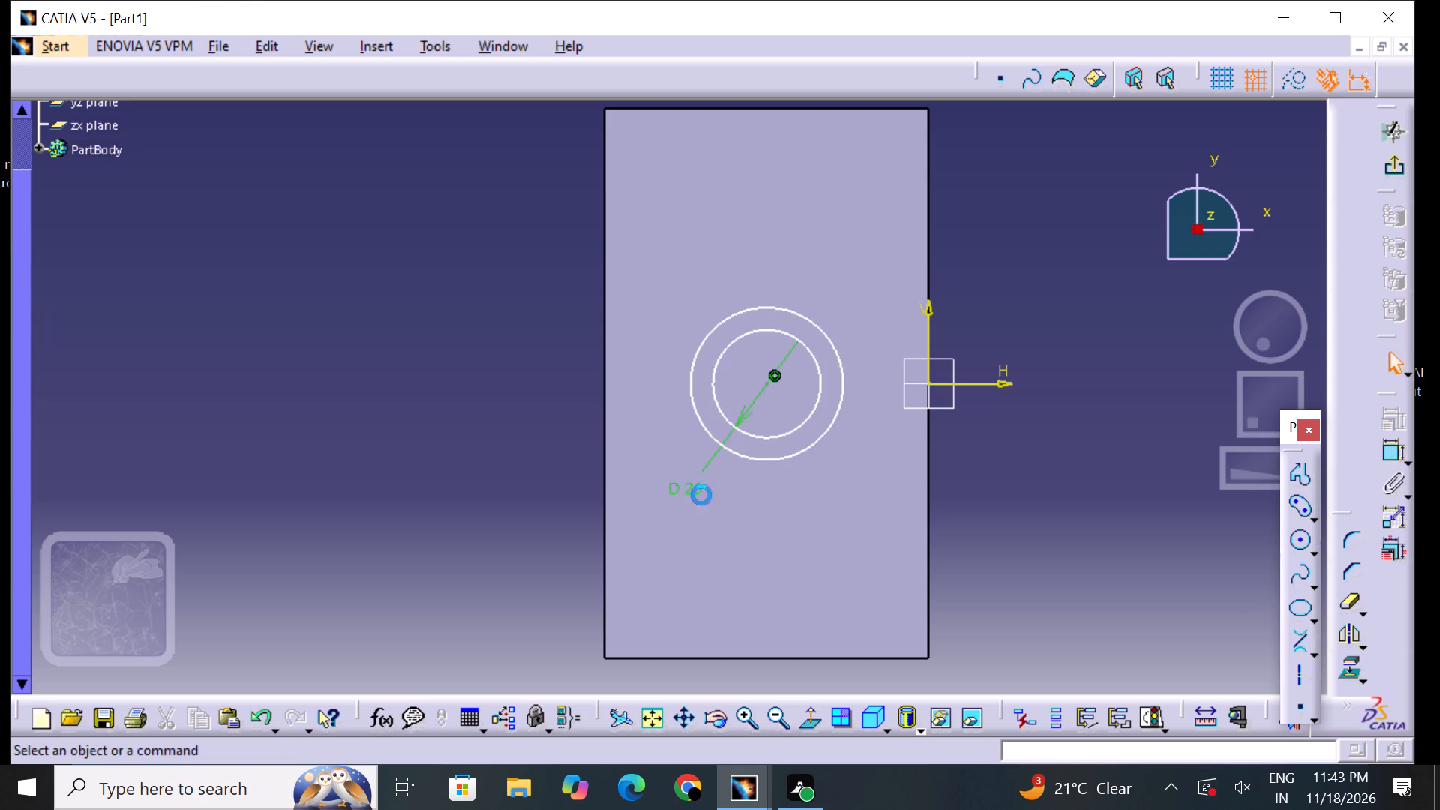
Dimension the outer circle's diameter and set it to 35 mm.
click(1384, 442)
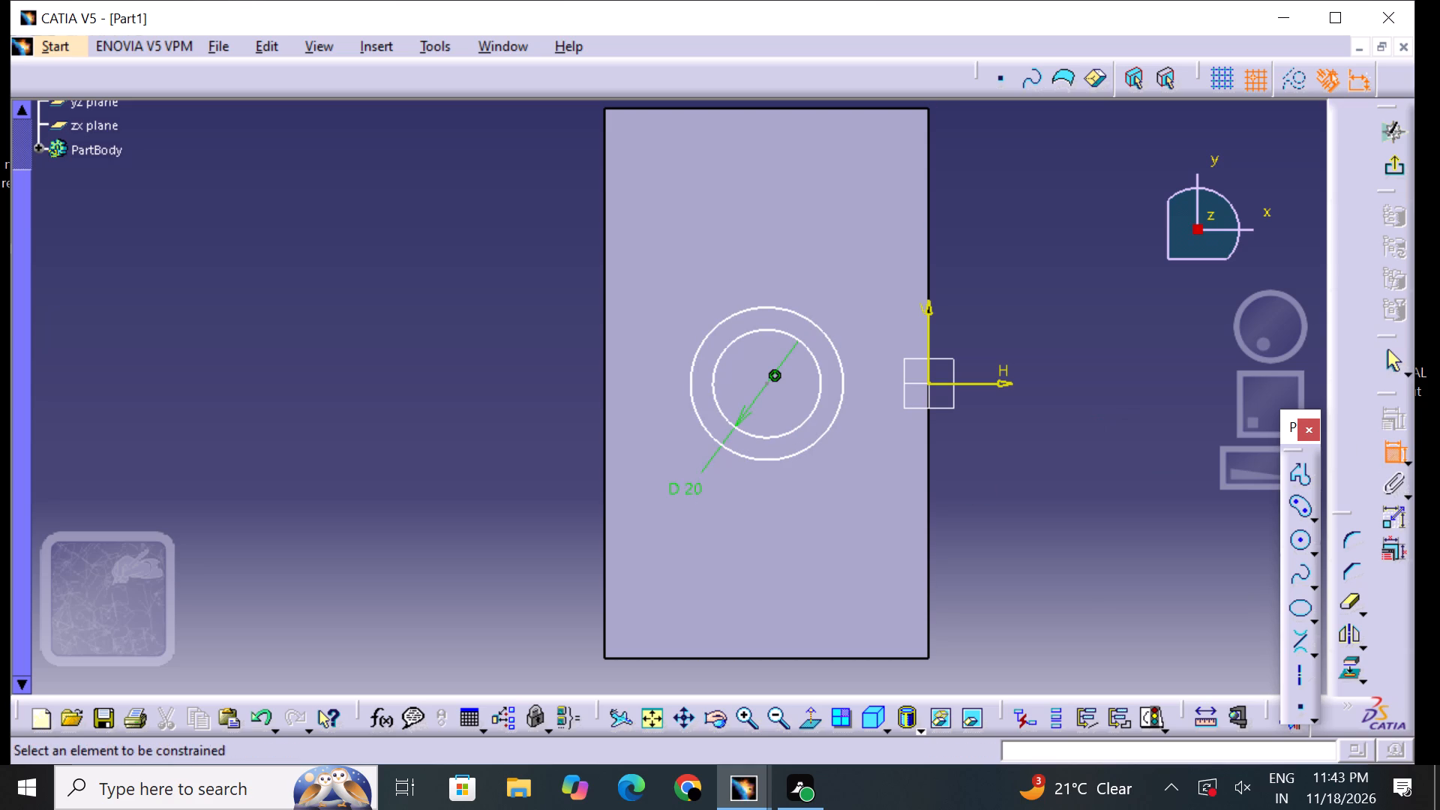
click(772, 463)
click(658, 444)
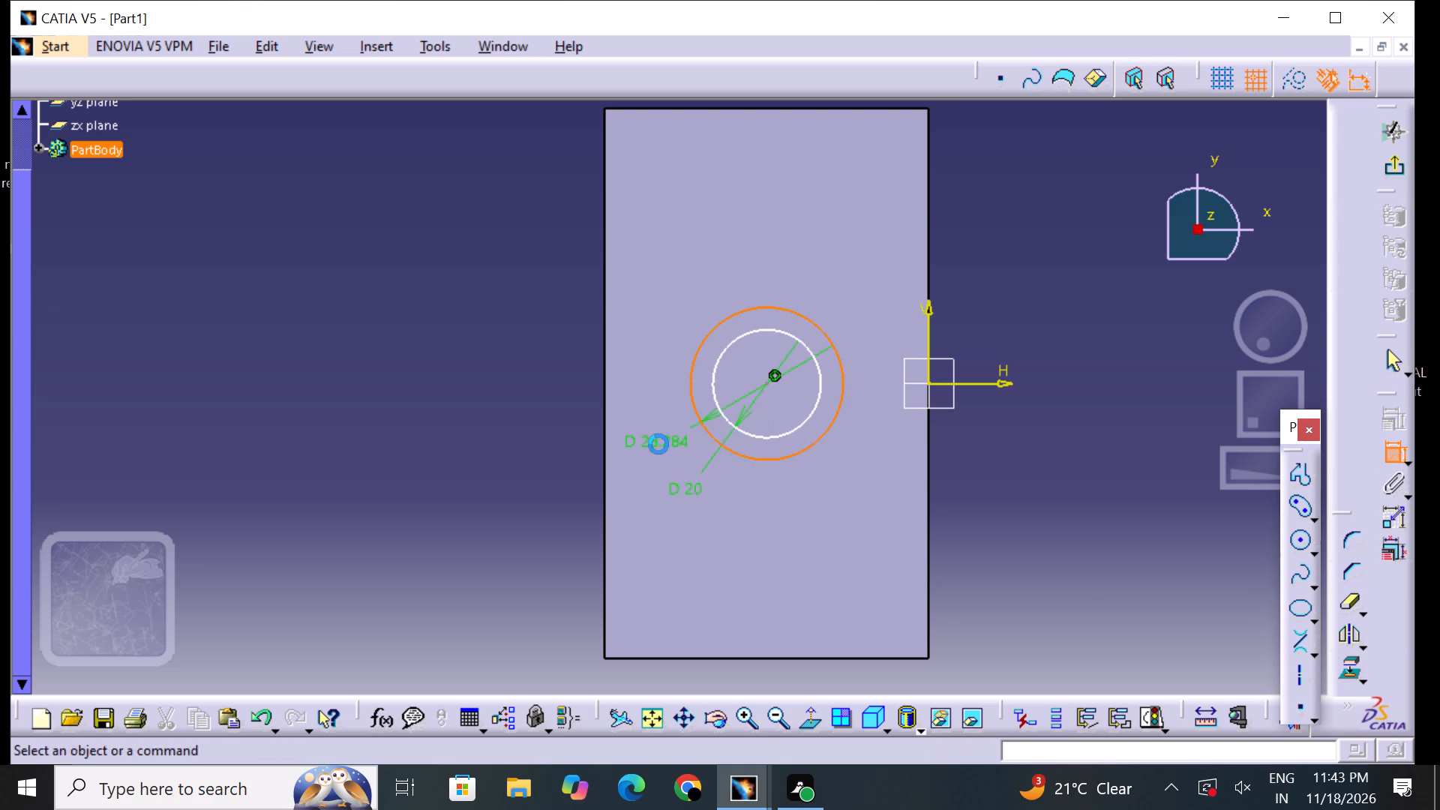
click(1054, 532)
drag(1391, 447, 1389, 454)
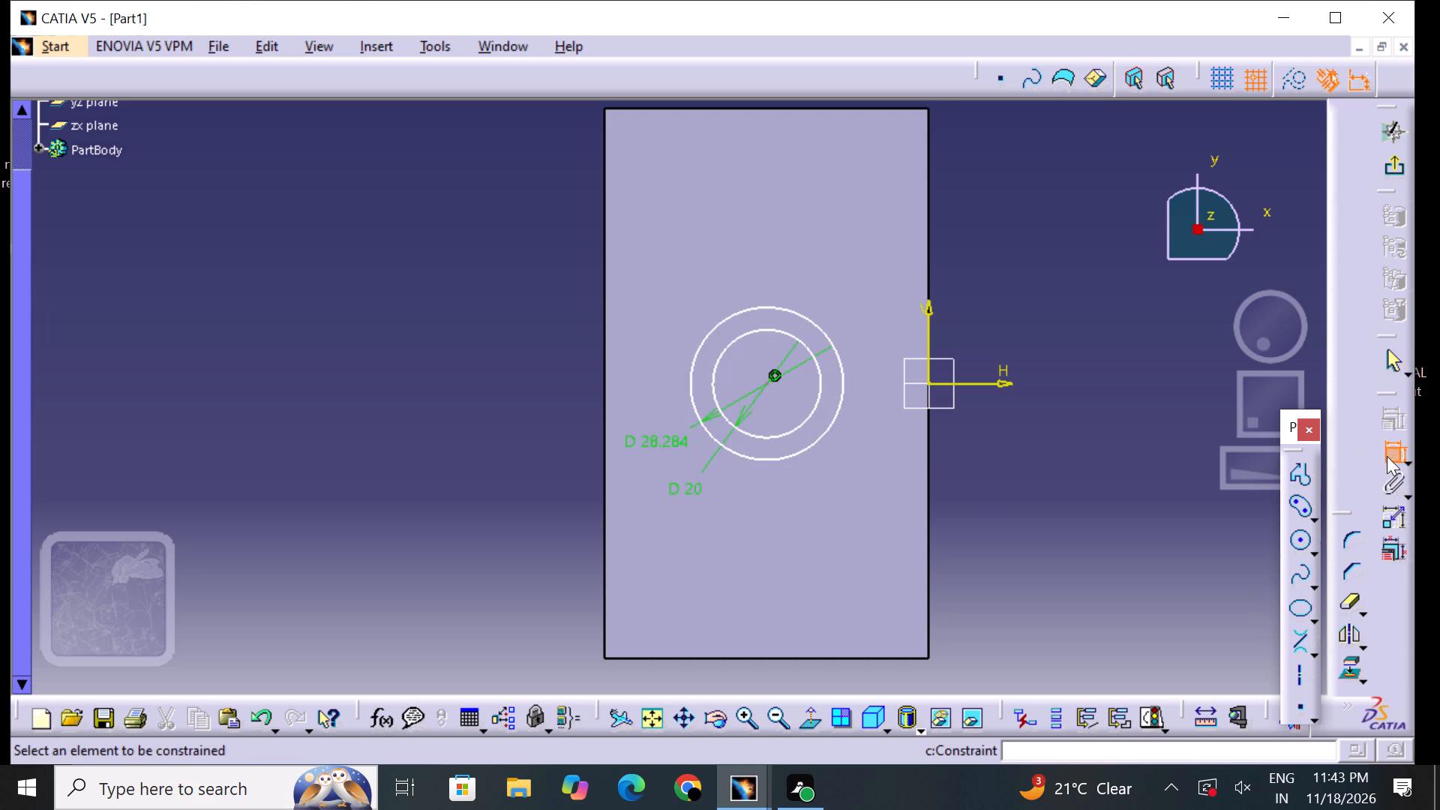
double_click(666, 439)
key(BackSpace)
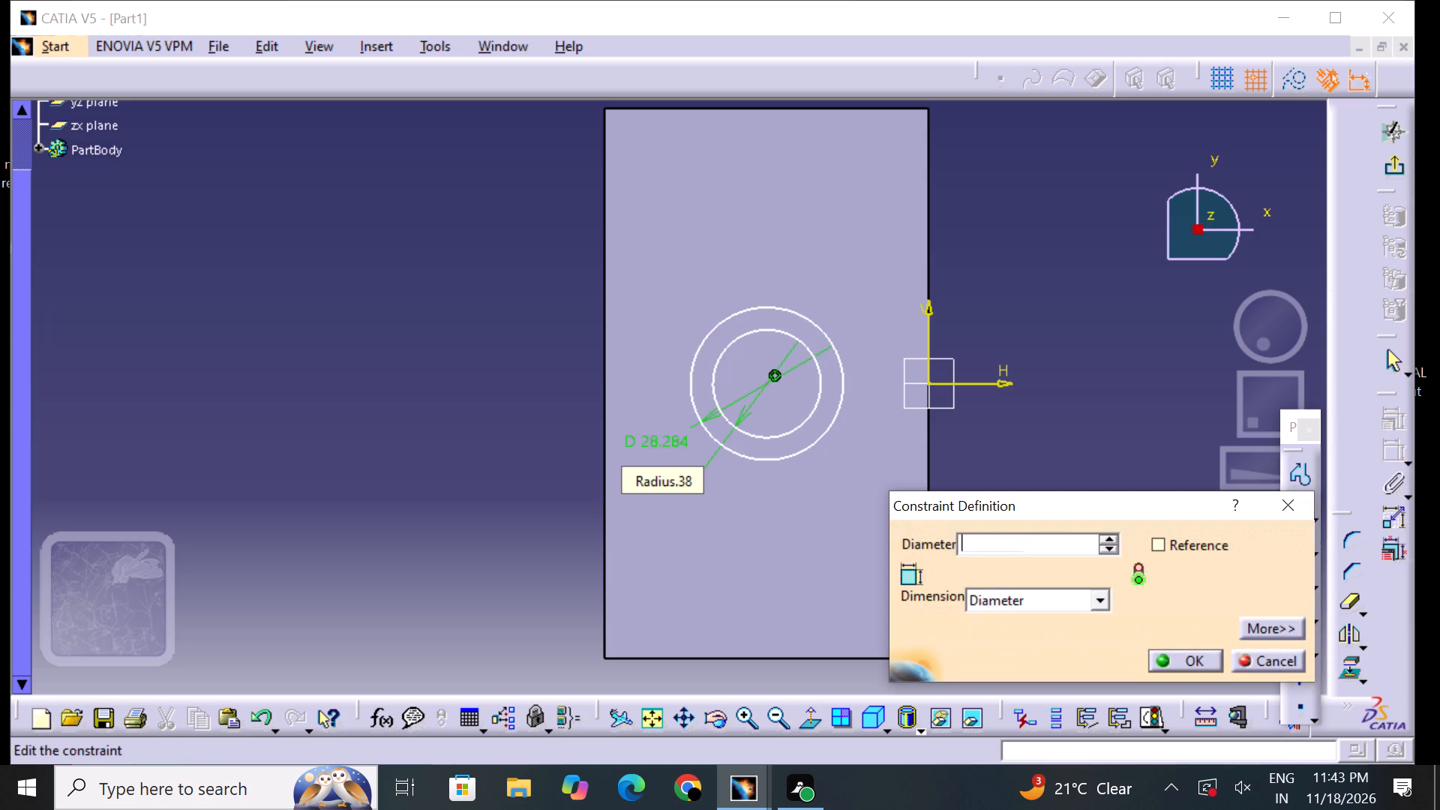
text(35)
key(Return)
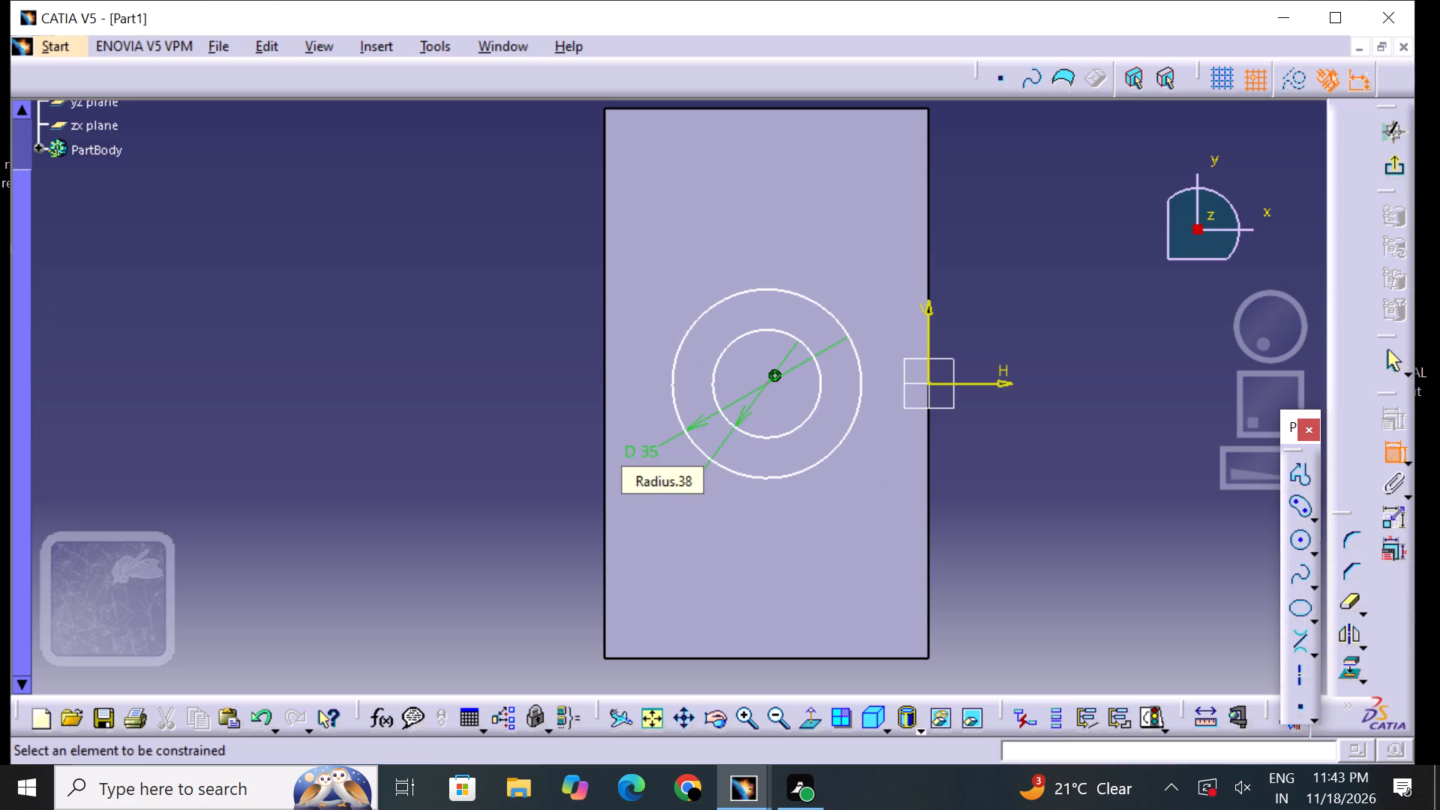
Set the inner circle's diameter to 17 mm.
click(689, 496)
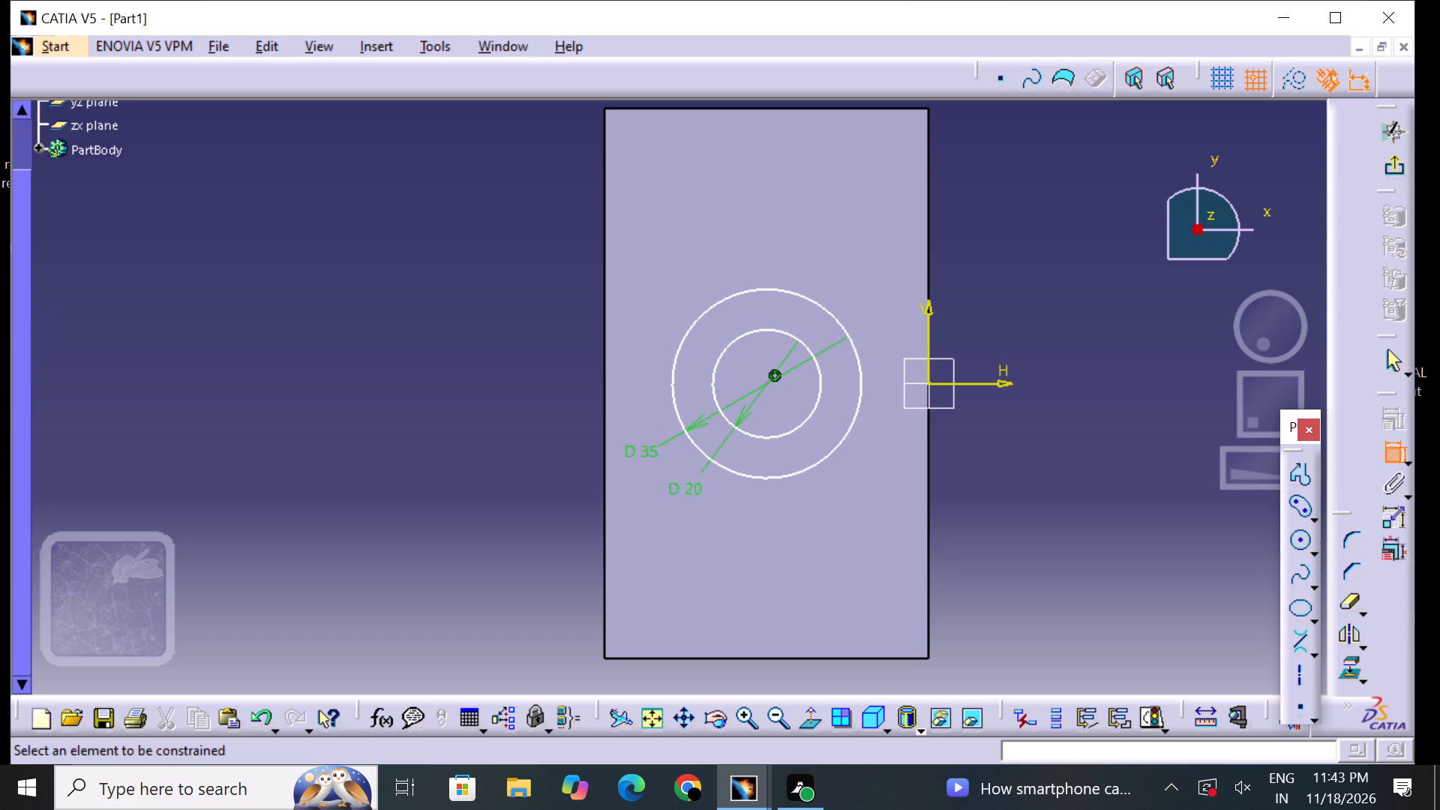
double_click(691, 484)
key(BackSpace)
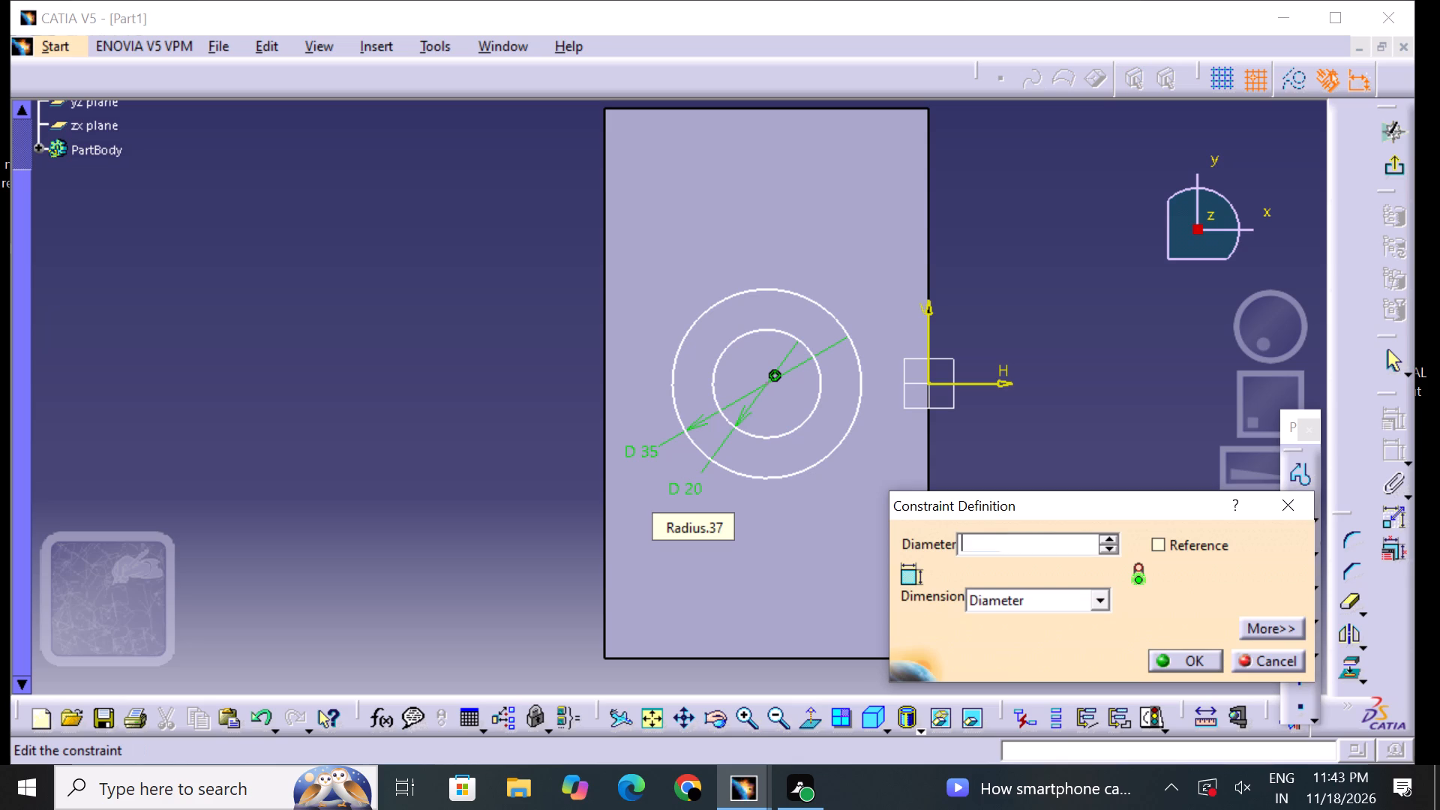
key(1)
key(7)
key(Return)
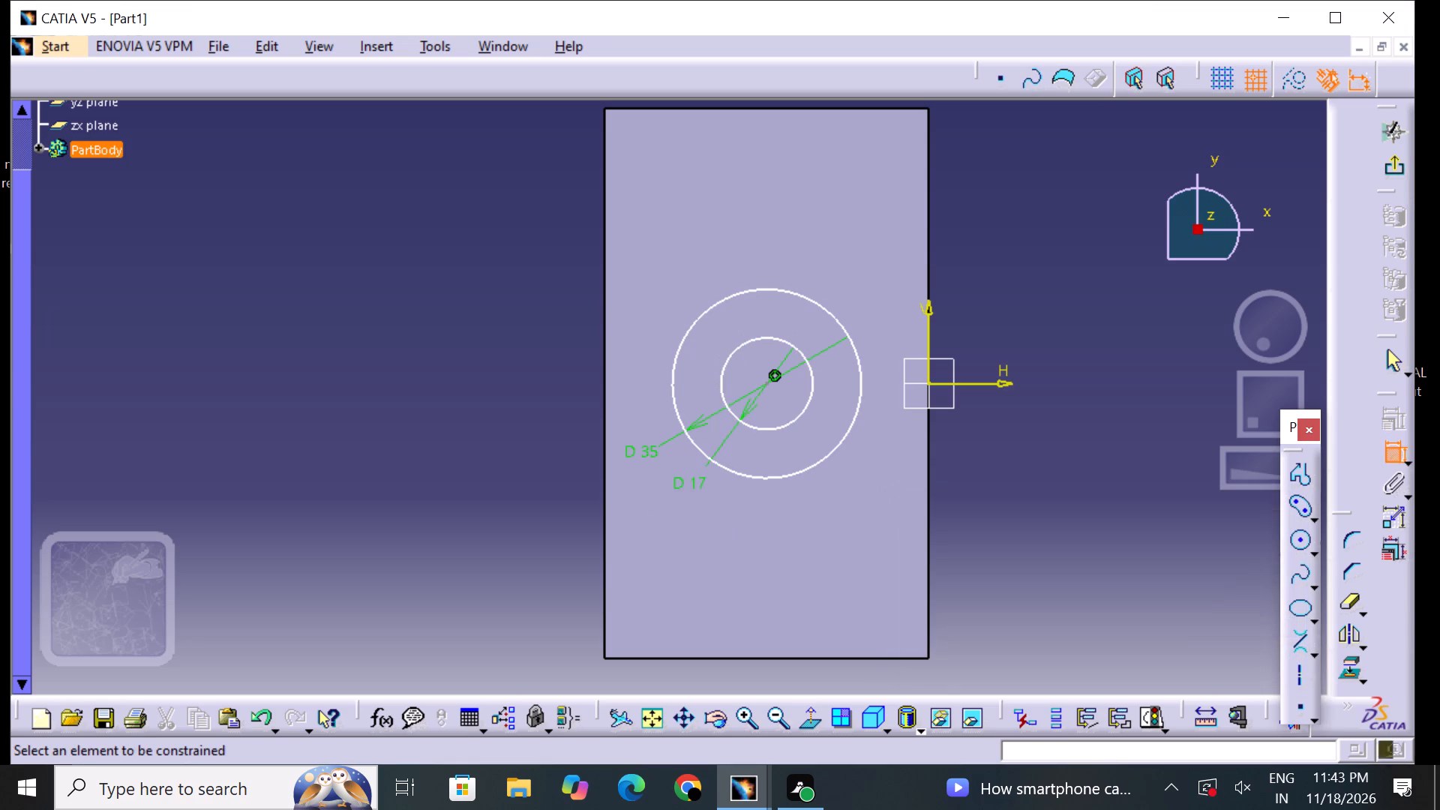
click(1115, 588)
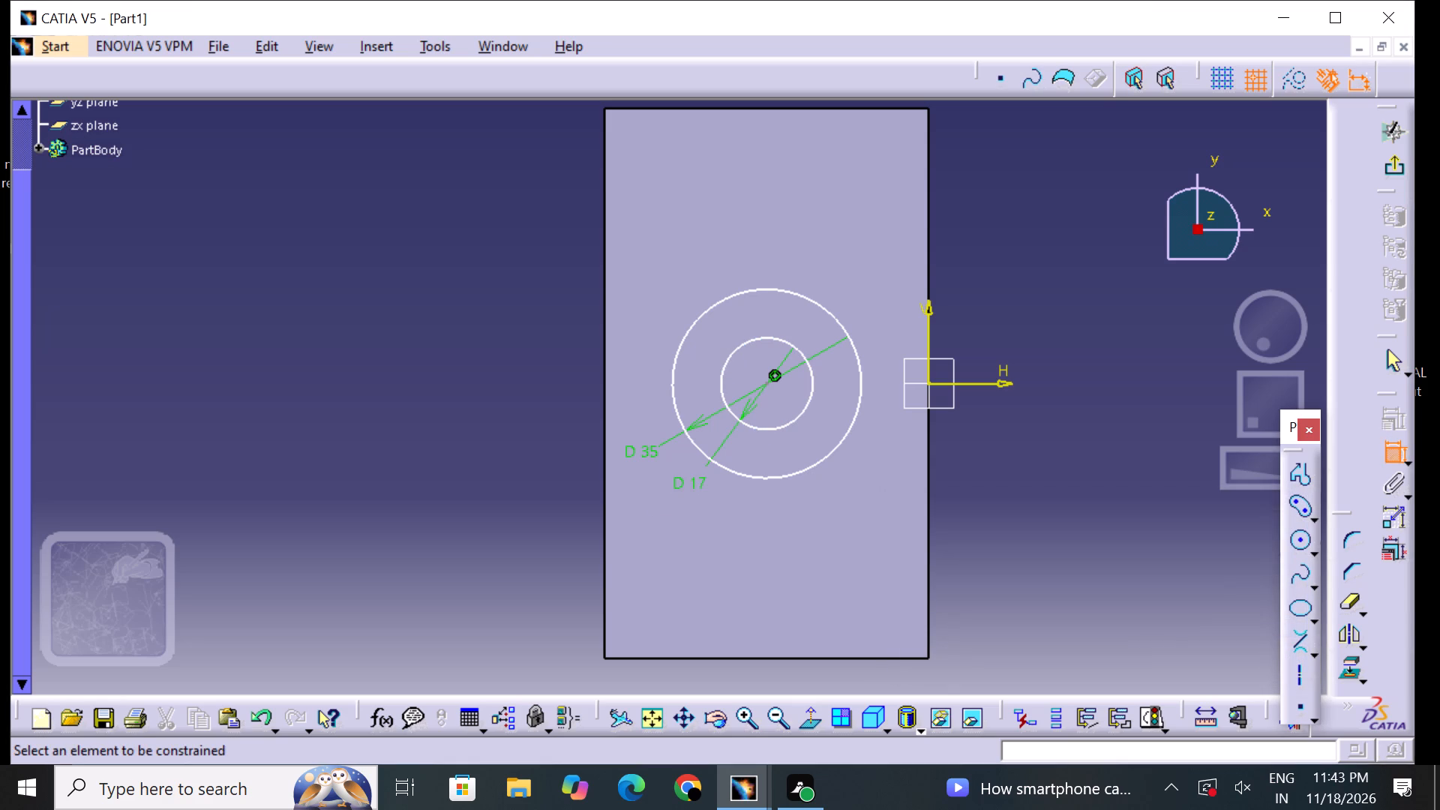
Dimension the horizontal distance from the circles' common centre to the vertical sketch axis.
click(1395, 452)
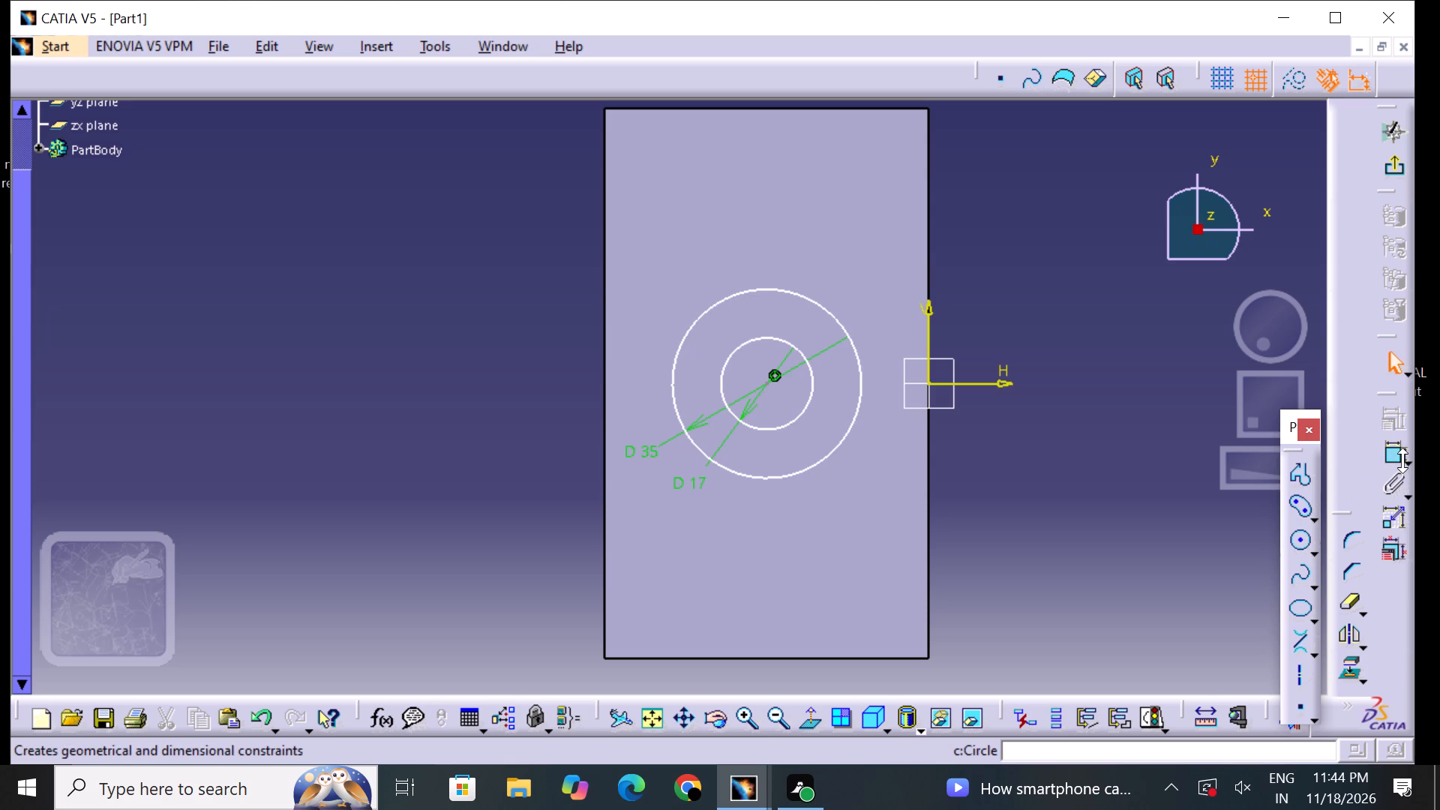
click(1398, 450)
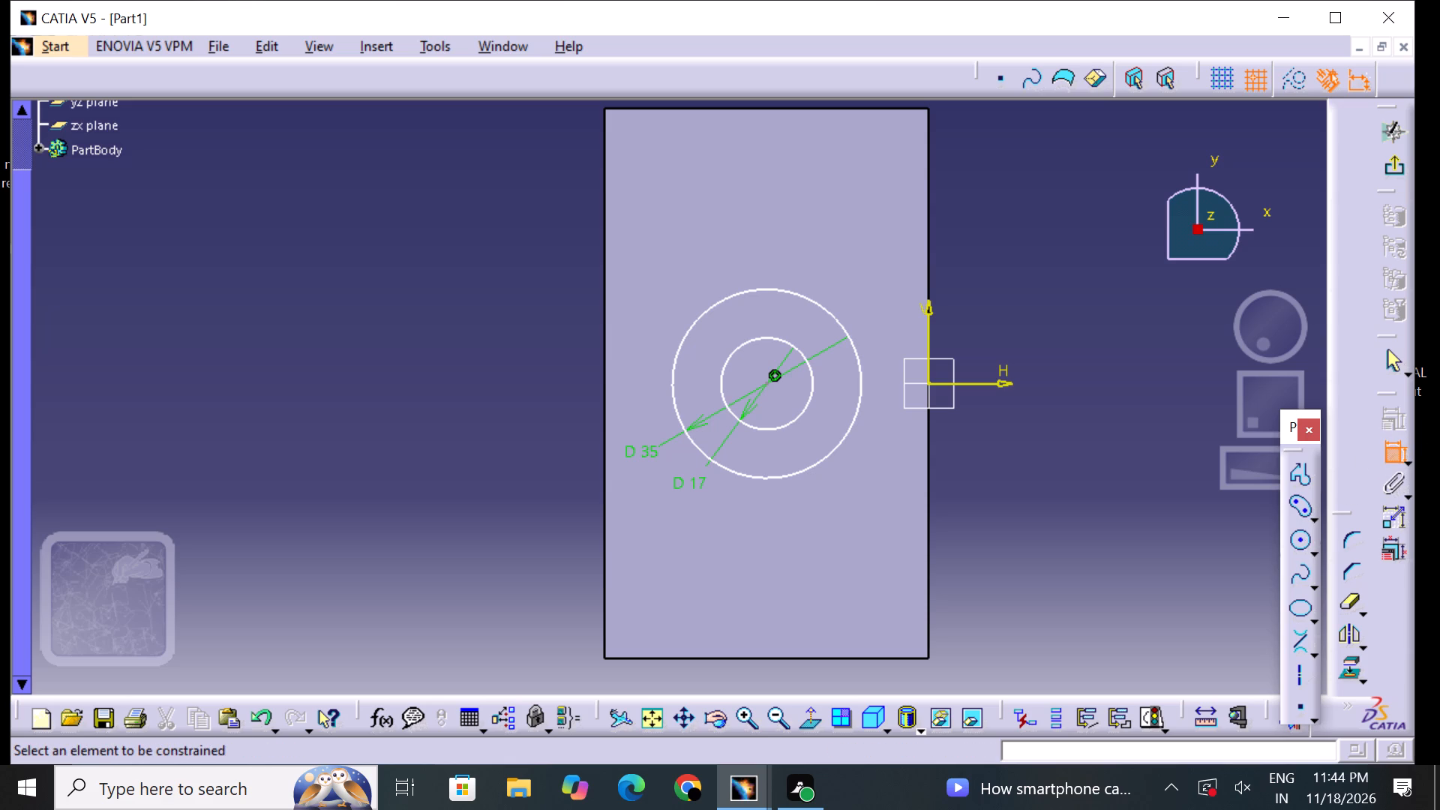
click(768, 383)
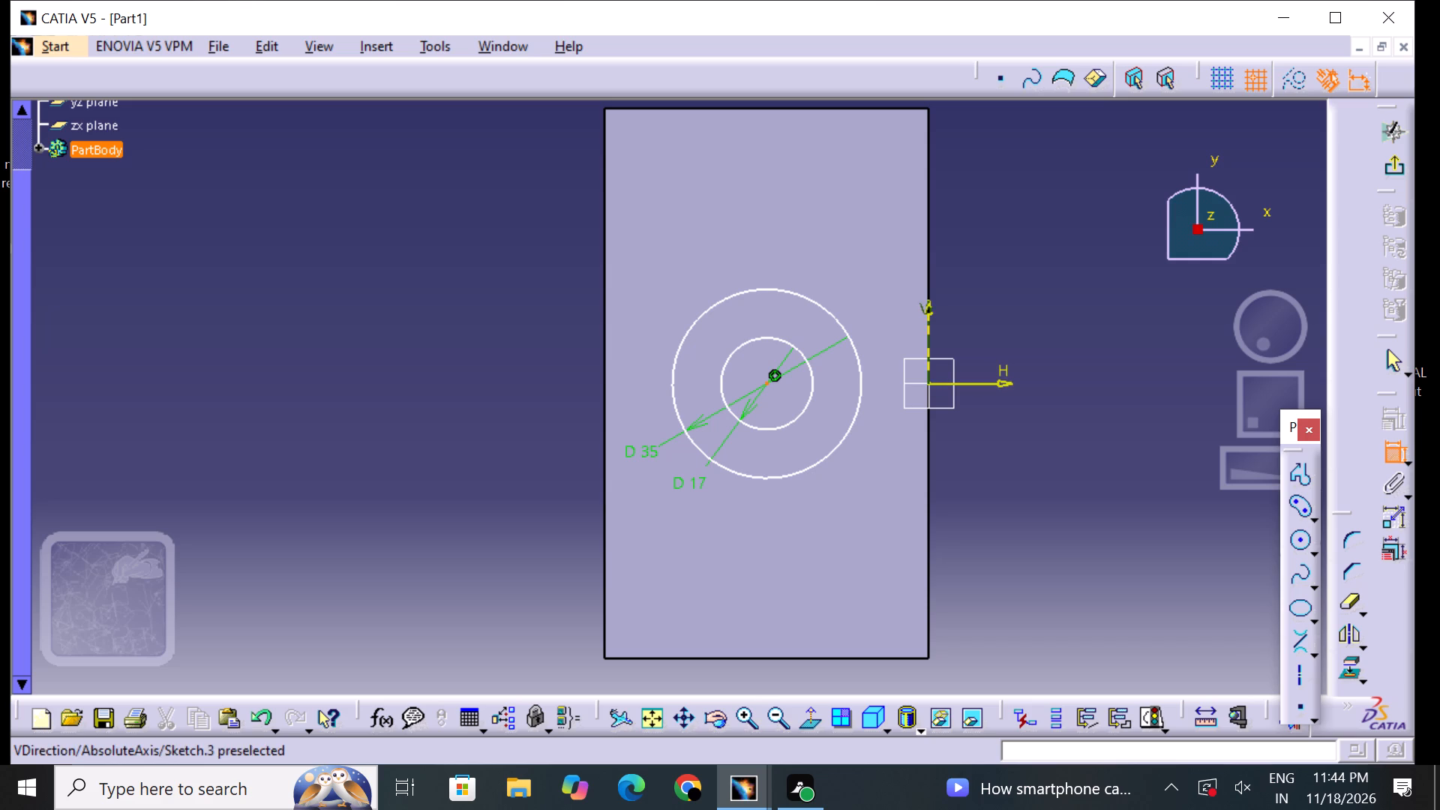
click(928, 371)
click(838, 508)
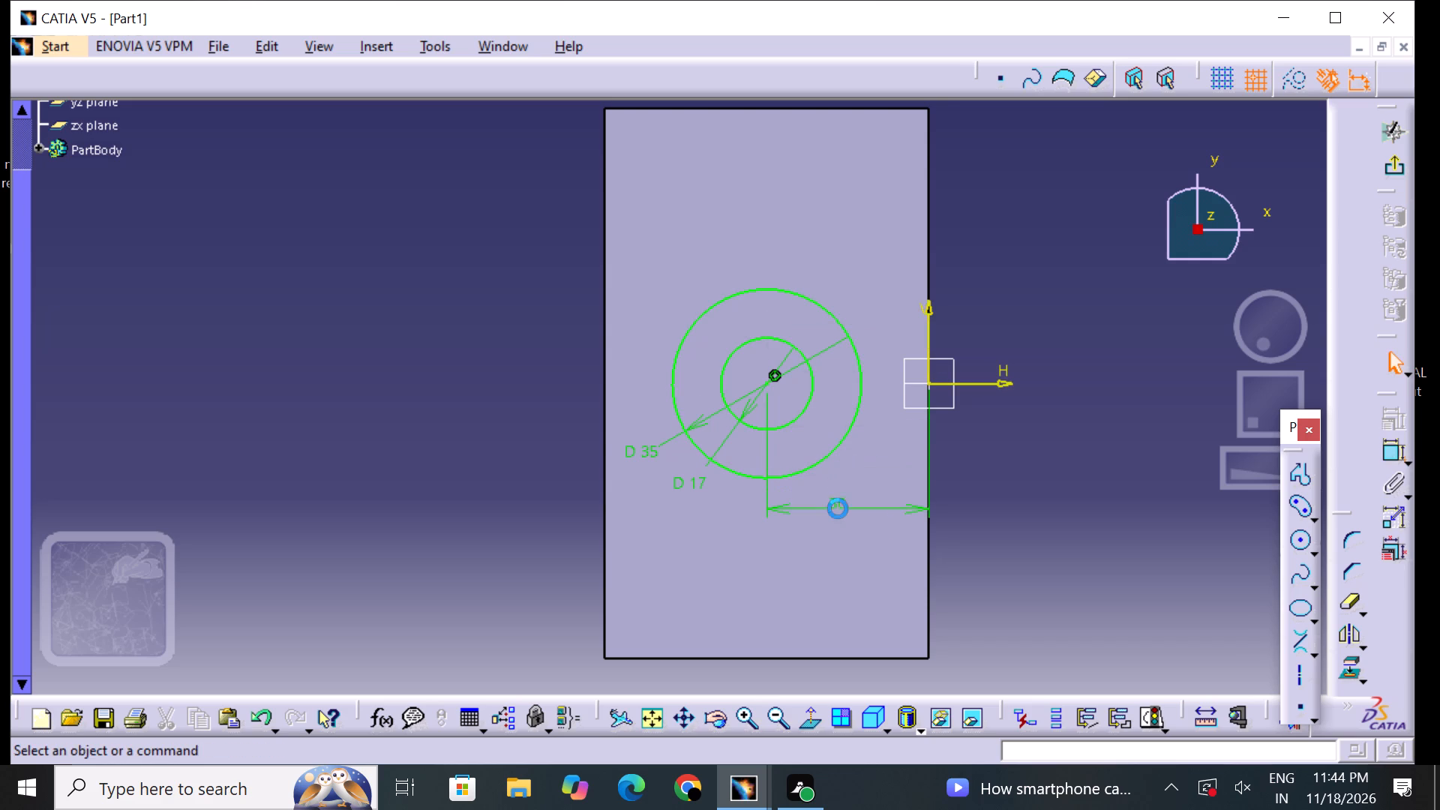
click(1021, 541)
Finish the sketch and pad the concentric-circle profile 25 mm upward from the block's top face.
click(1400, 157)
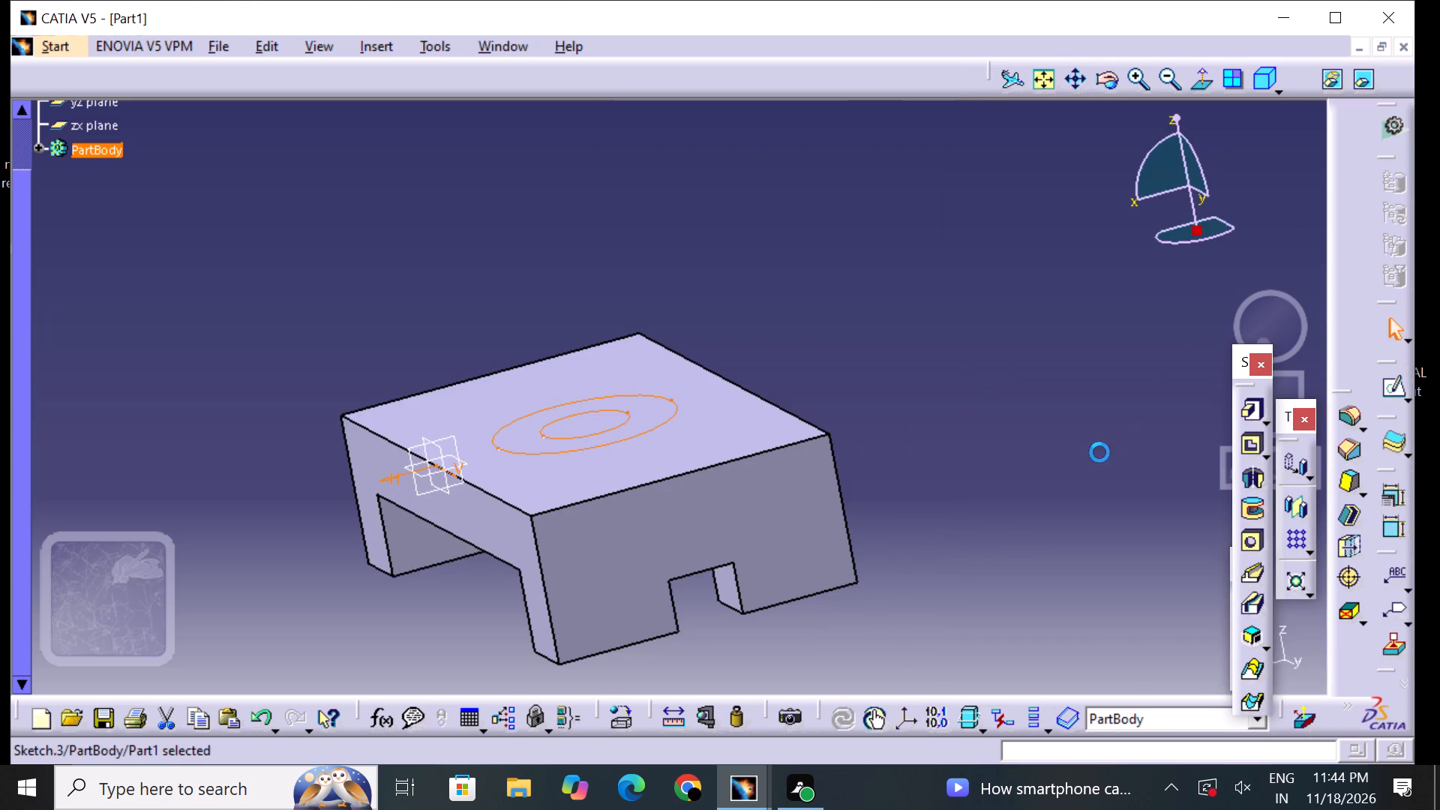
click(1244, 412)
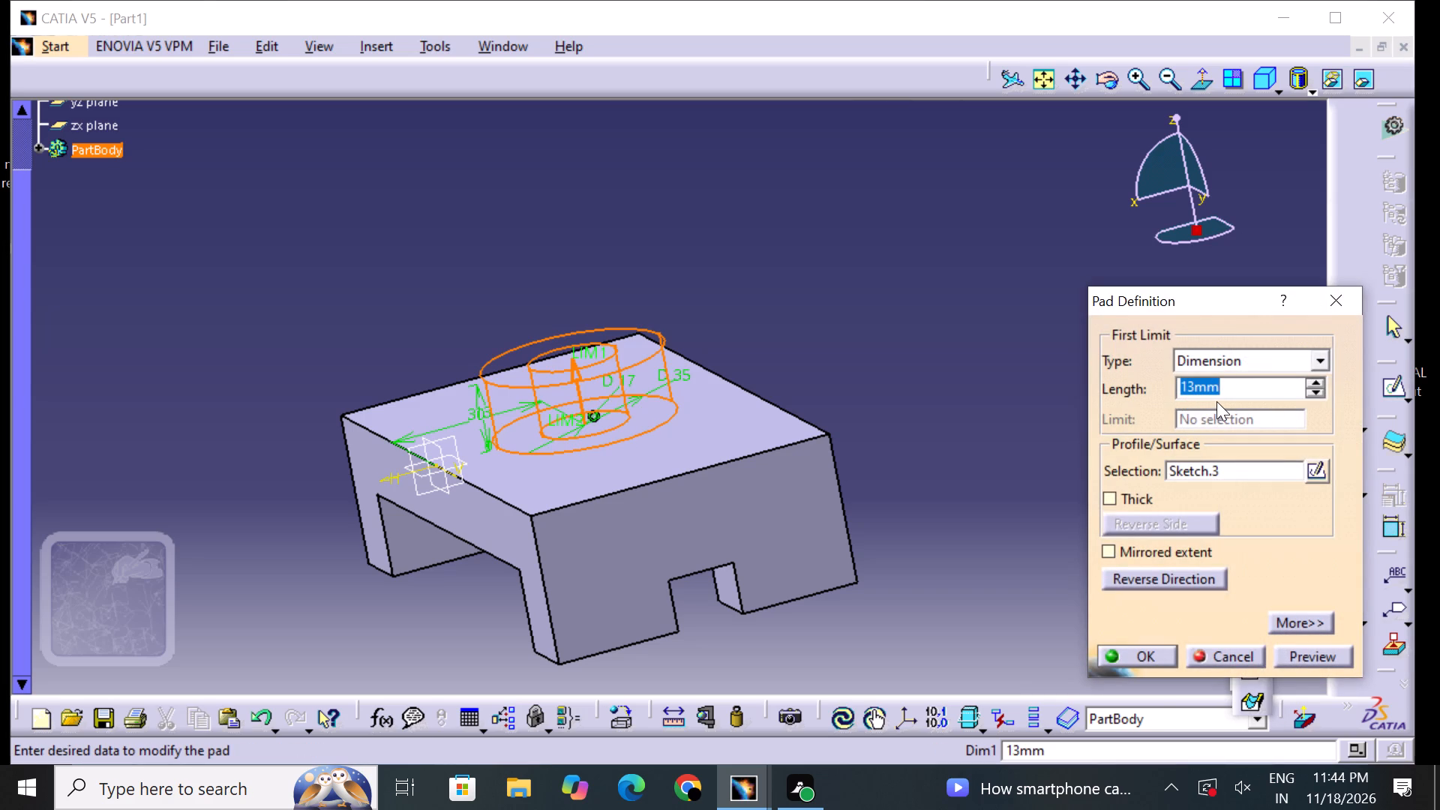
key(BackSpace)
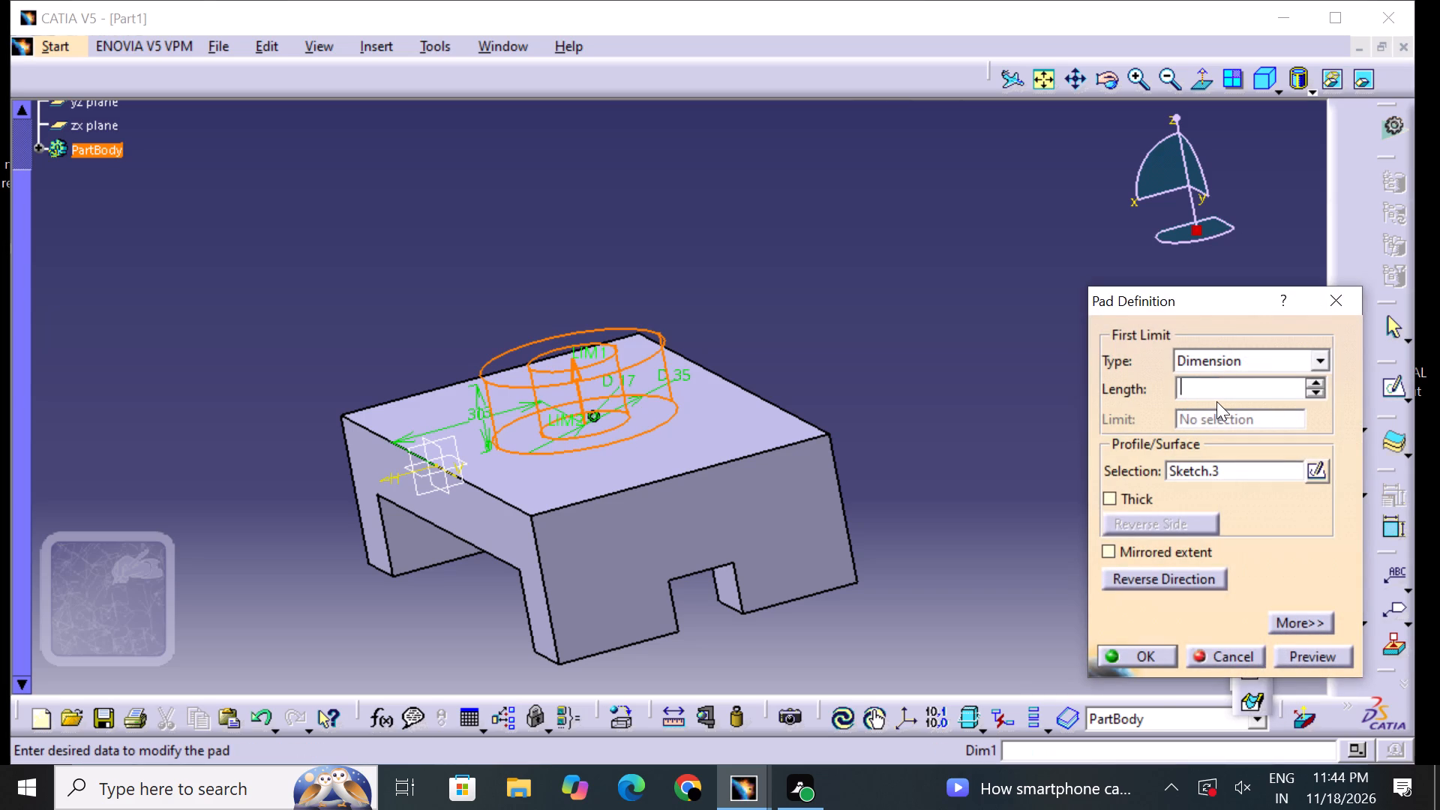
text(25)
key(Return)
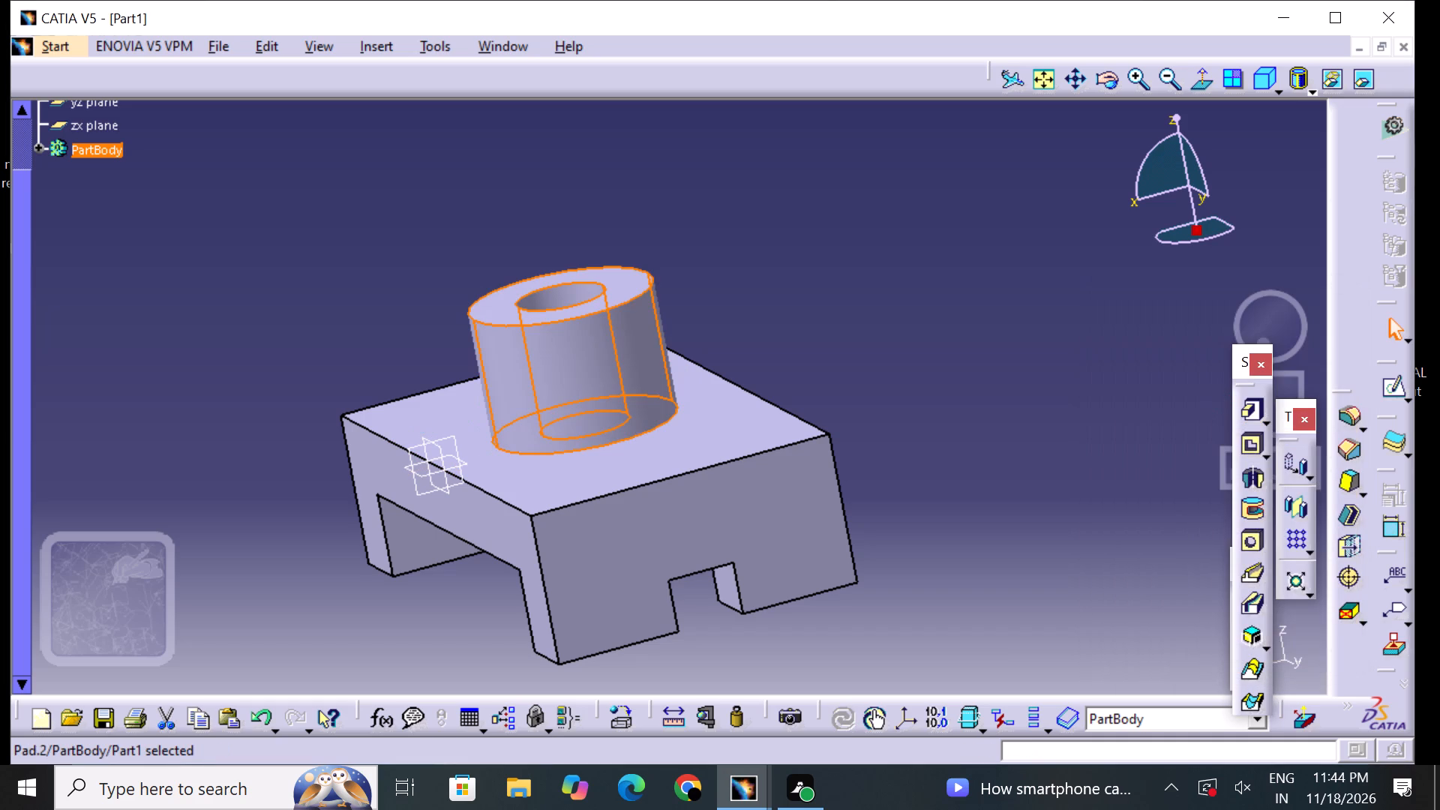
click(1075, 411)
Examine the block, its hollow cylindrical boss and the notches beneath it from several angles.
middle_drag(446, 570, 496, 589)
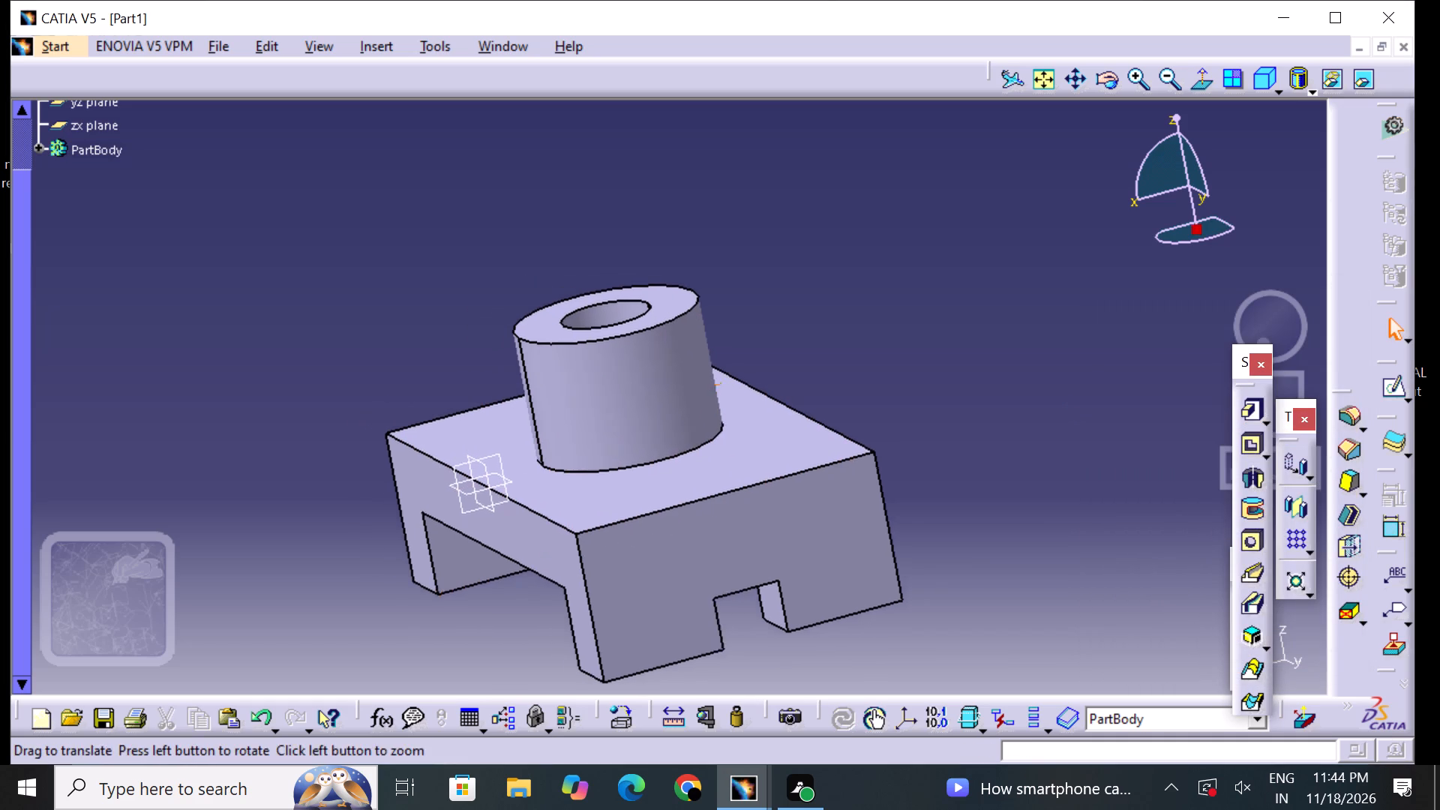
middle_drag(496, 589, 595, 568)
right_drag(511, 589, 595, 568)
middle_drag(739, 251, 781, 454)
right_drag(745, 256, 781, 454)
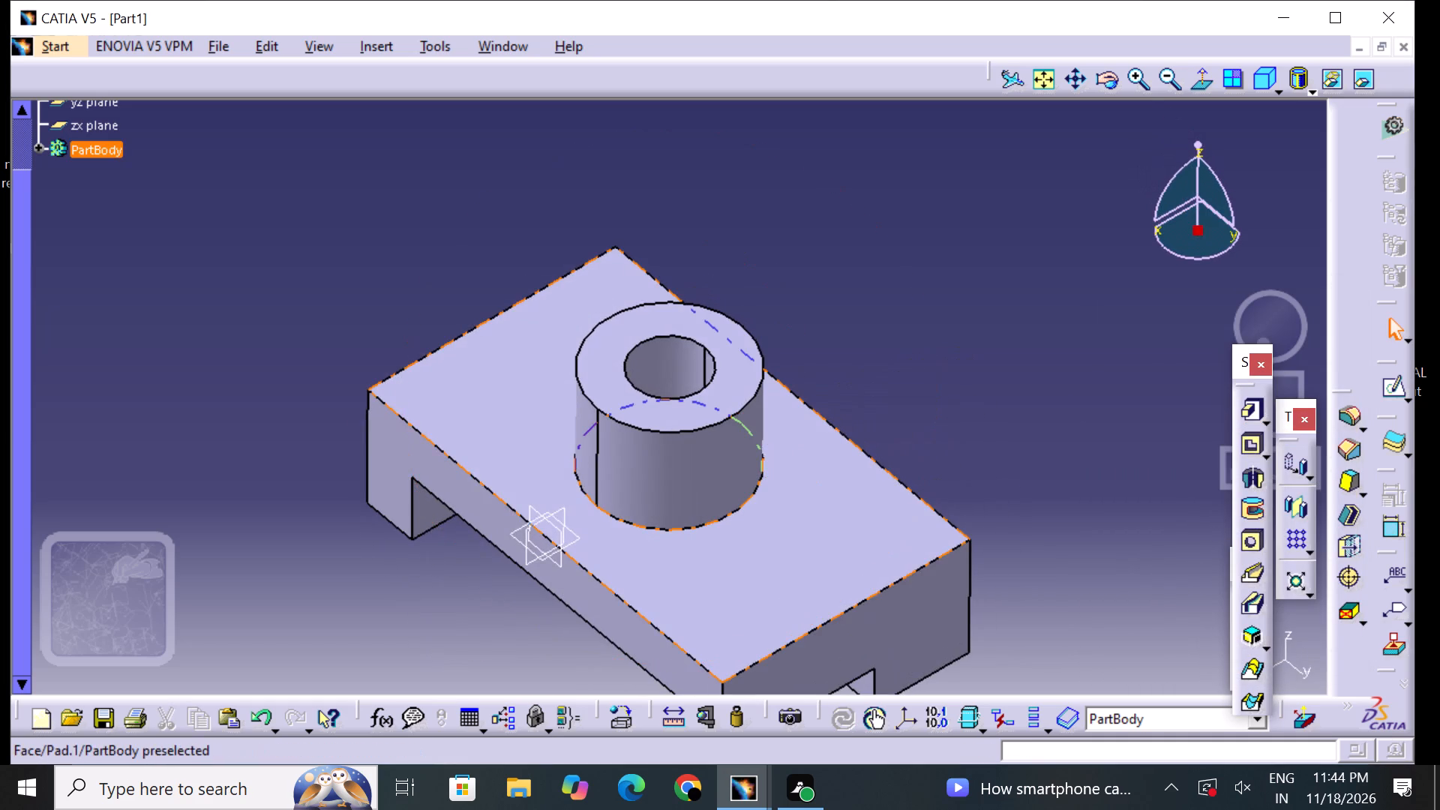
middle_drag(778, 520, 789, 423)
scroll(778, 520, up, 1)
middle_drag(616, 601, 653, 514)
right_drag(617, 592, 653, 514)
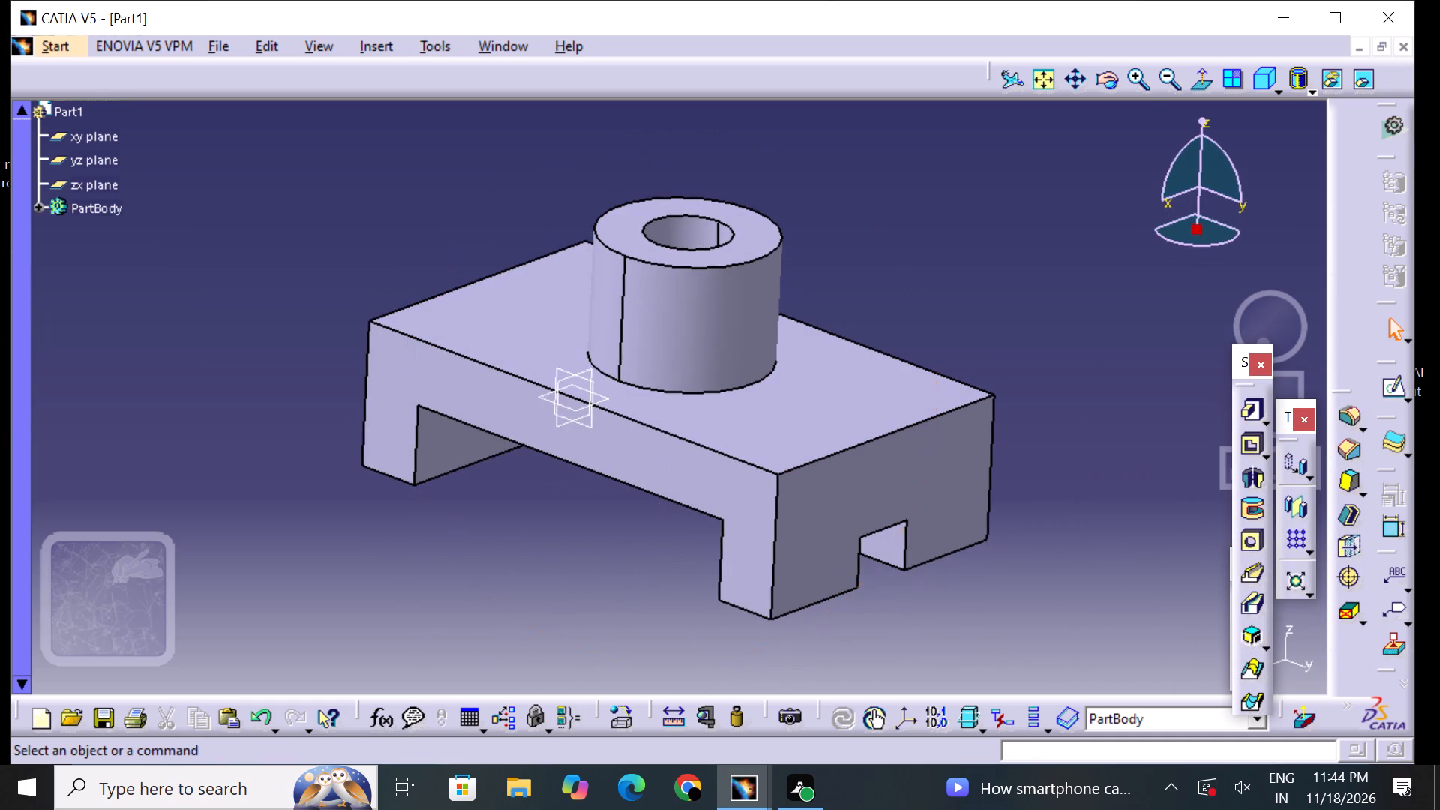
middle_drag(656, 532, 554, 532)
right_drag(655, 531, 554, 532)
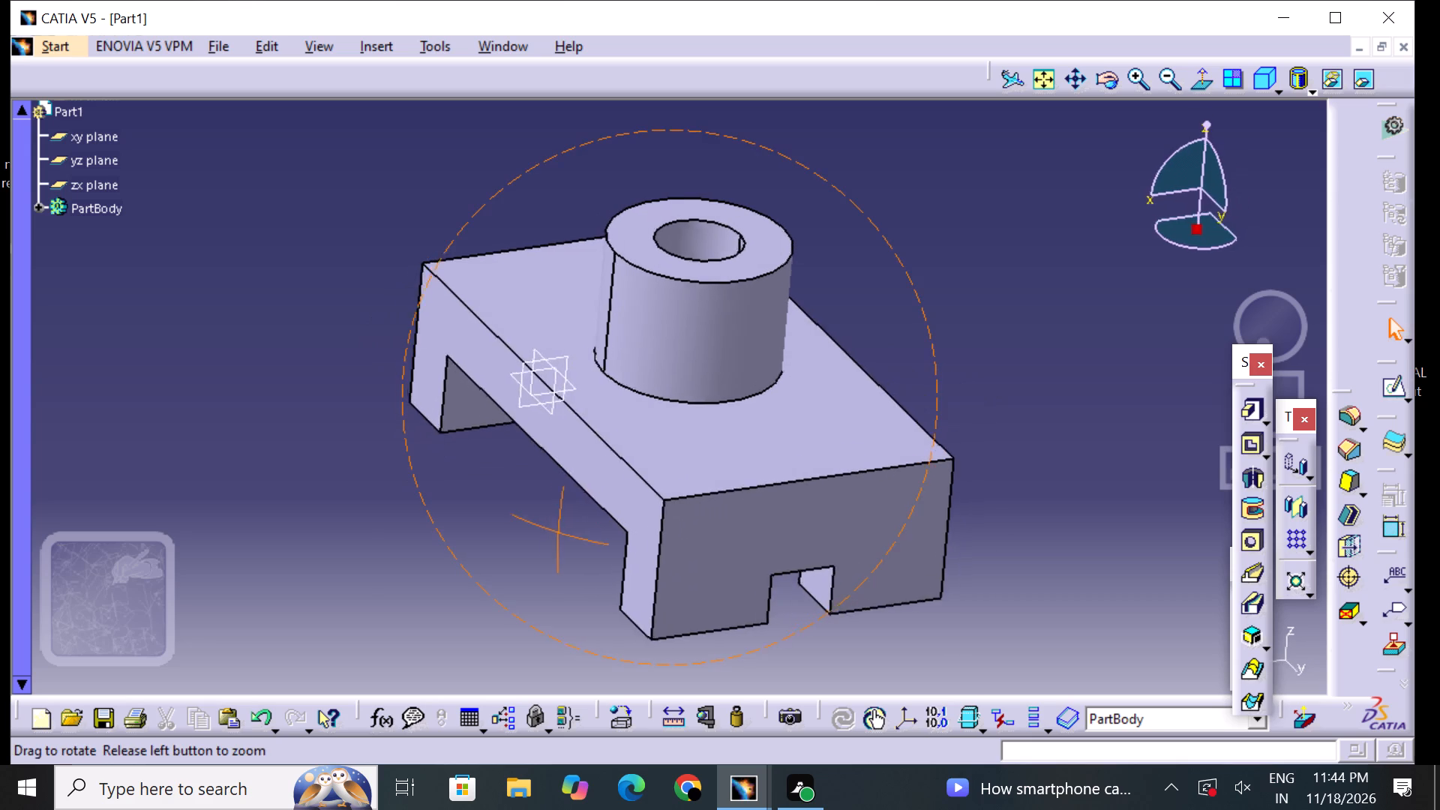
middle_drag(554, 532, 524, 520)
right_drag(554, 532, 524, 519)
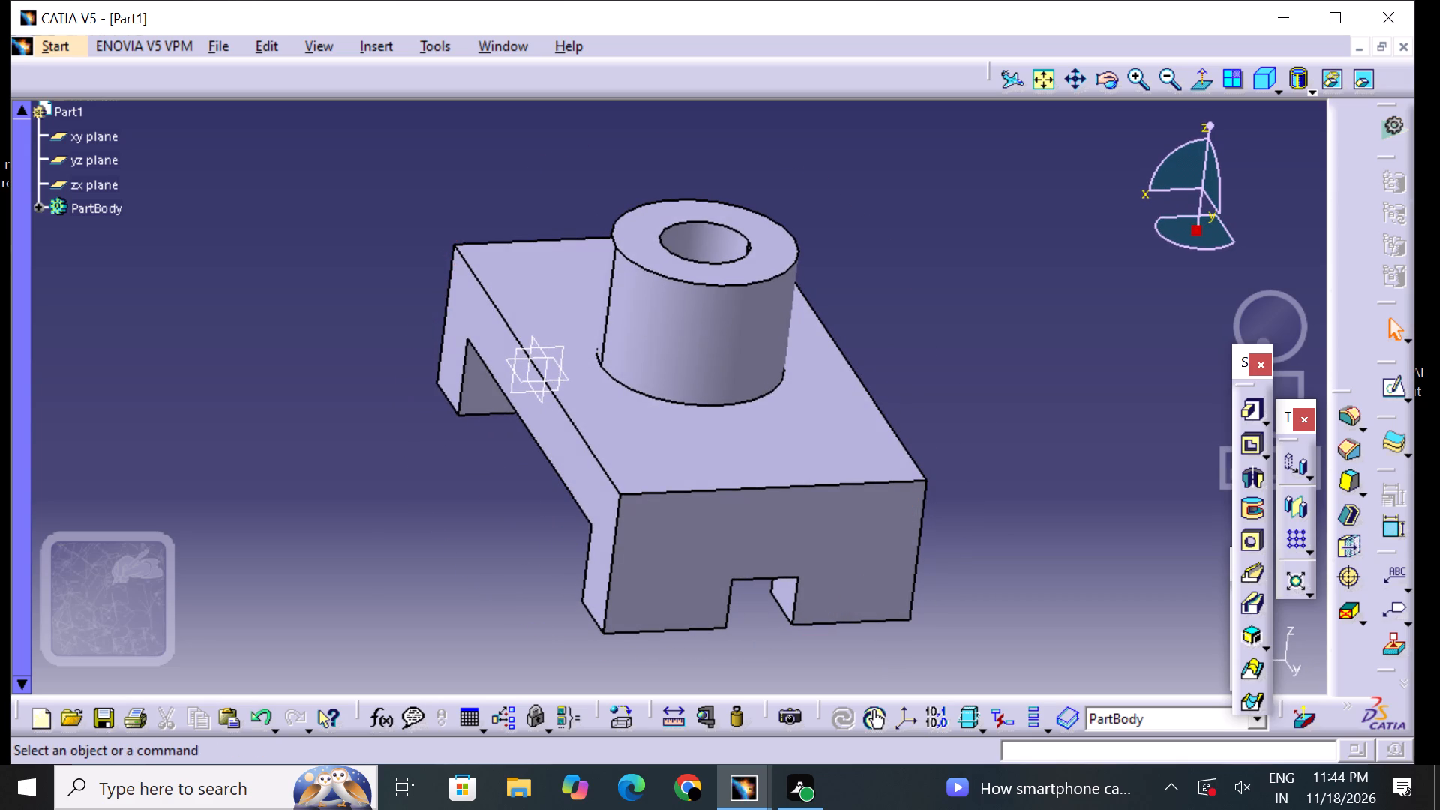
middle_drag(460, 546, 488, 536)
right_drag(483, 540, 488, 536)
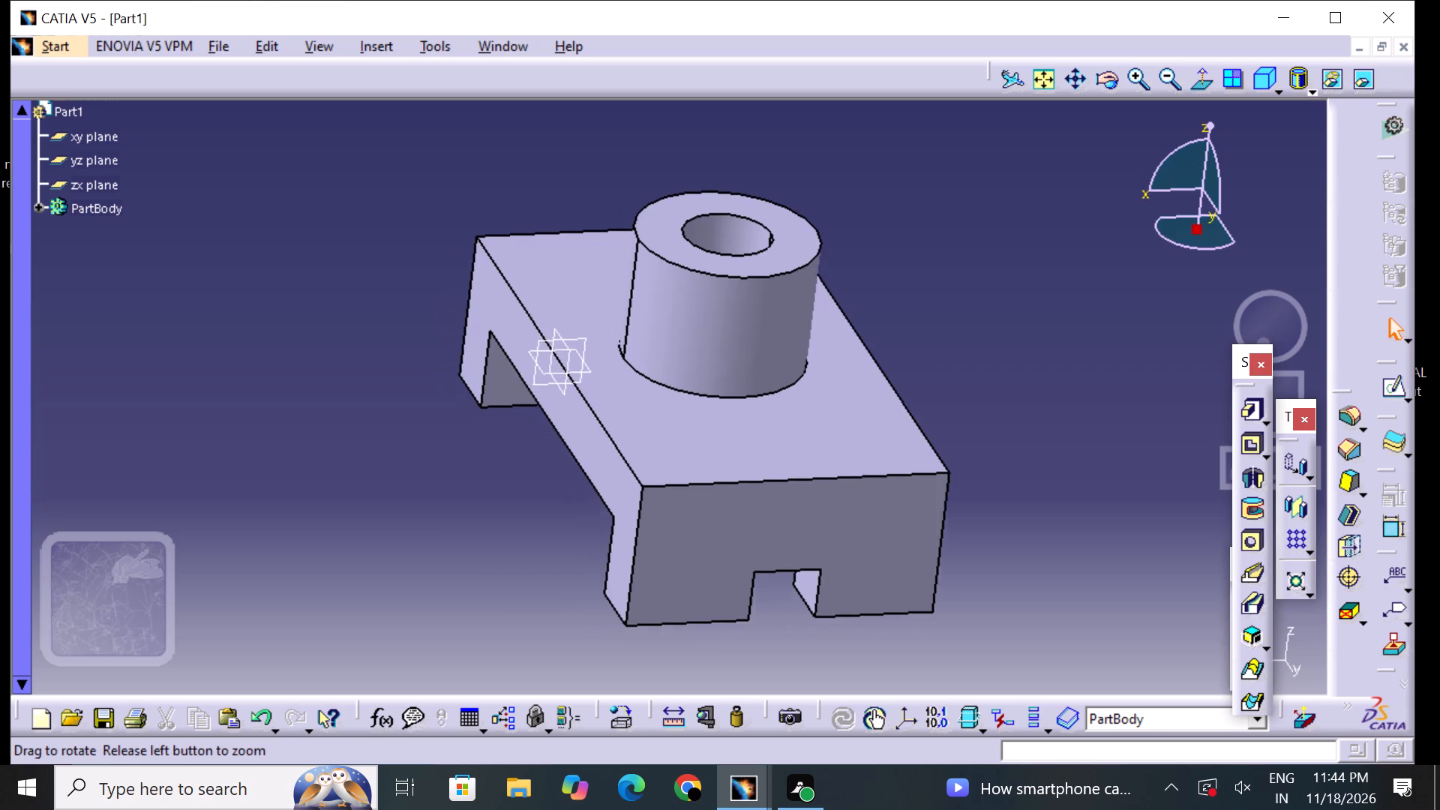
right_drag(488, 536, 531, 517)
middle_drag(488, 536, 532, 517)
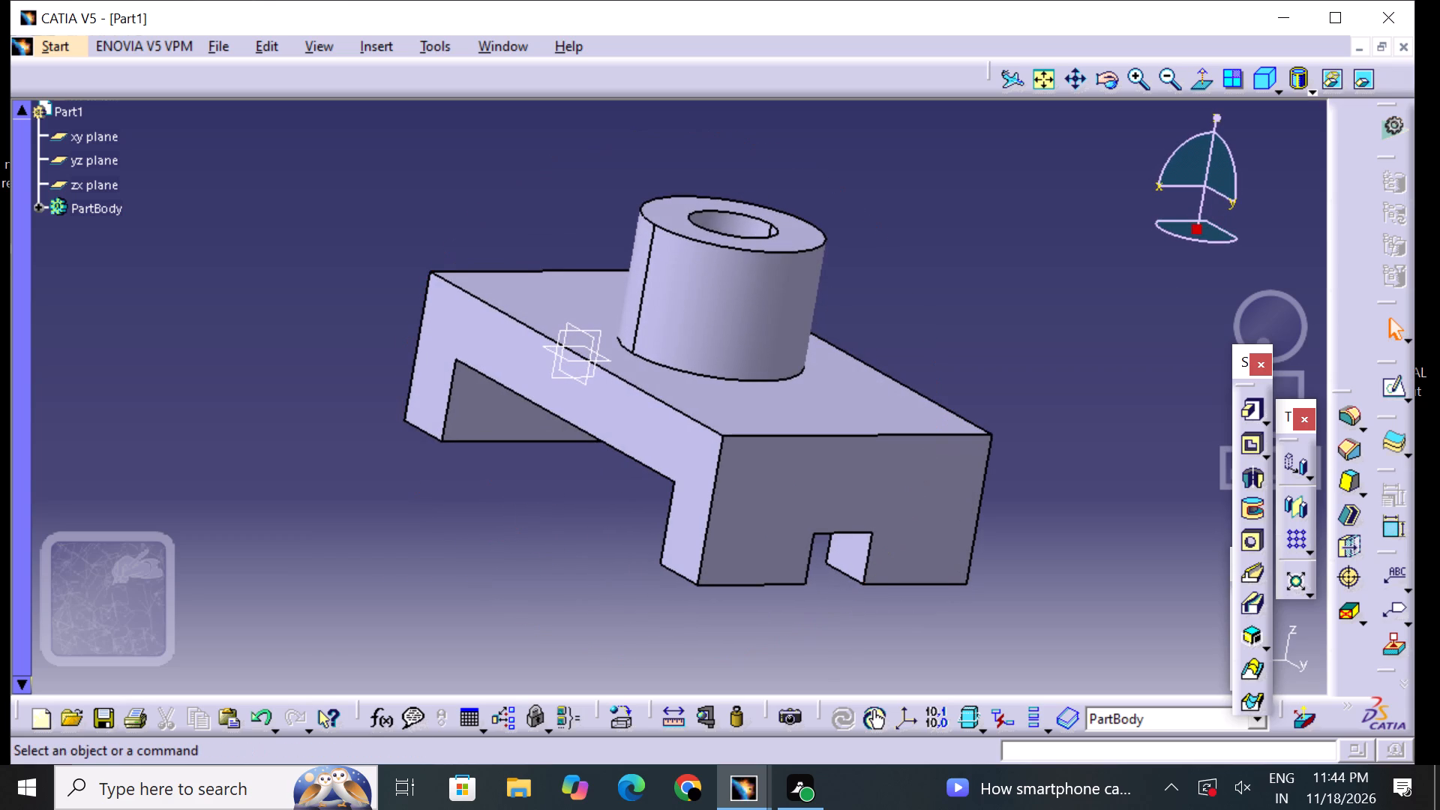
middle_drag(534, 525, 472, 527)
right_drag(534, 525, 472, 527)
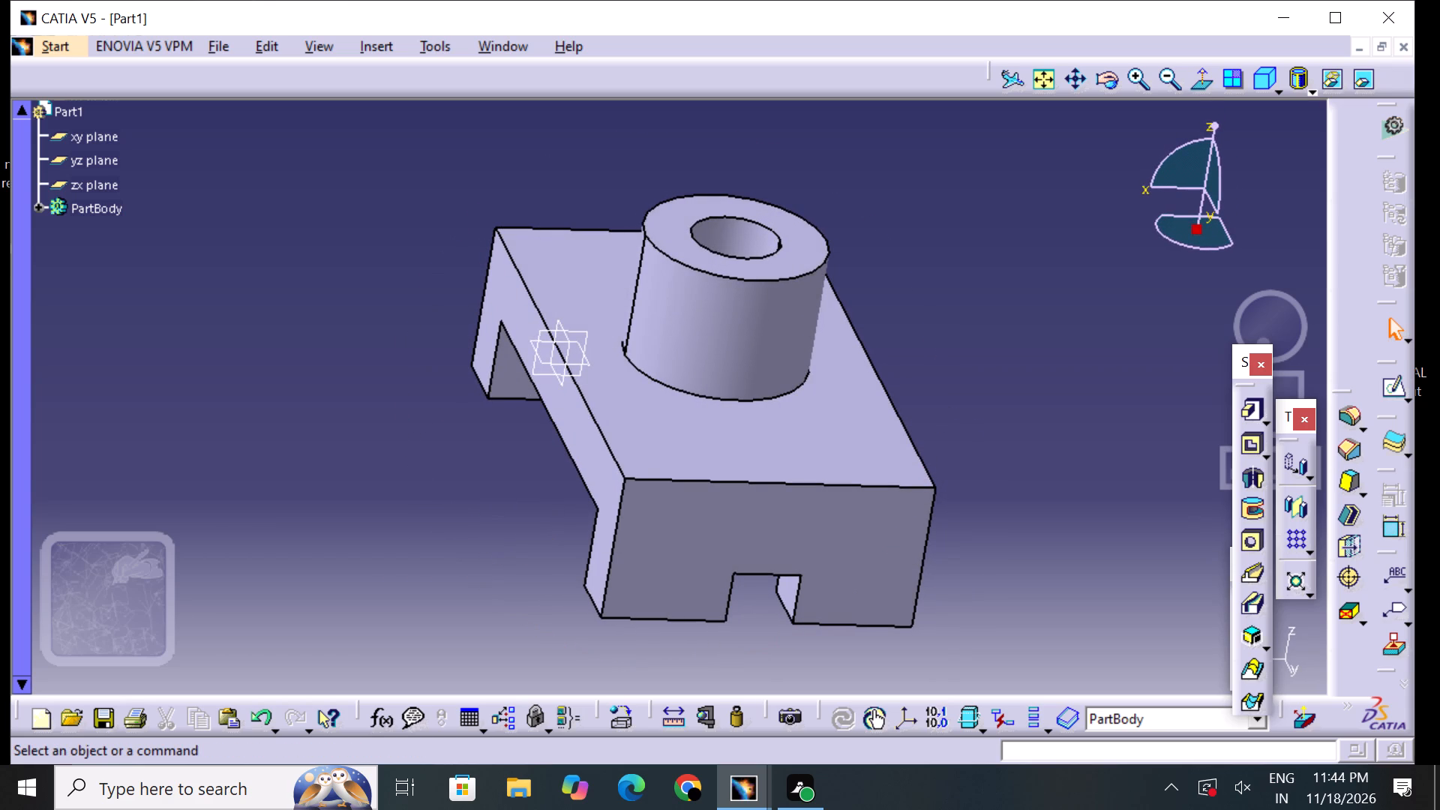
middle_drag(566, 568, 748, 539)
right_drag(649, 571, 748, 539)
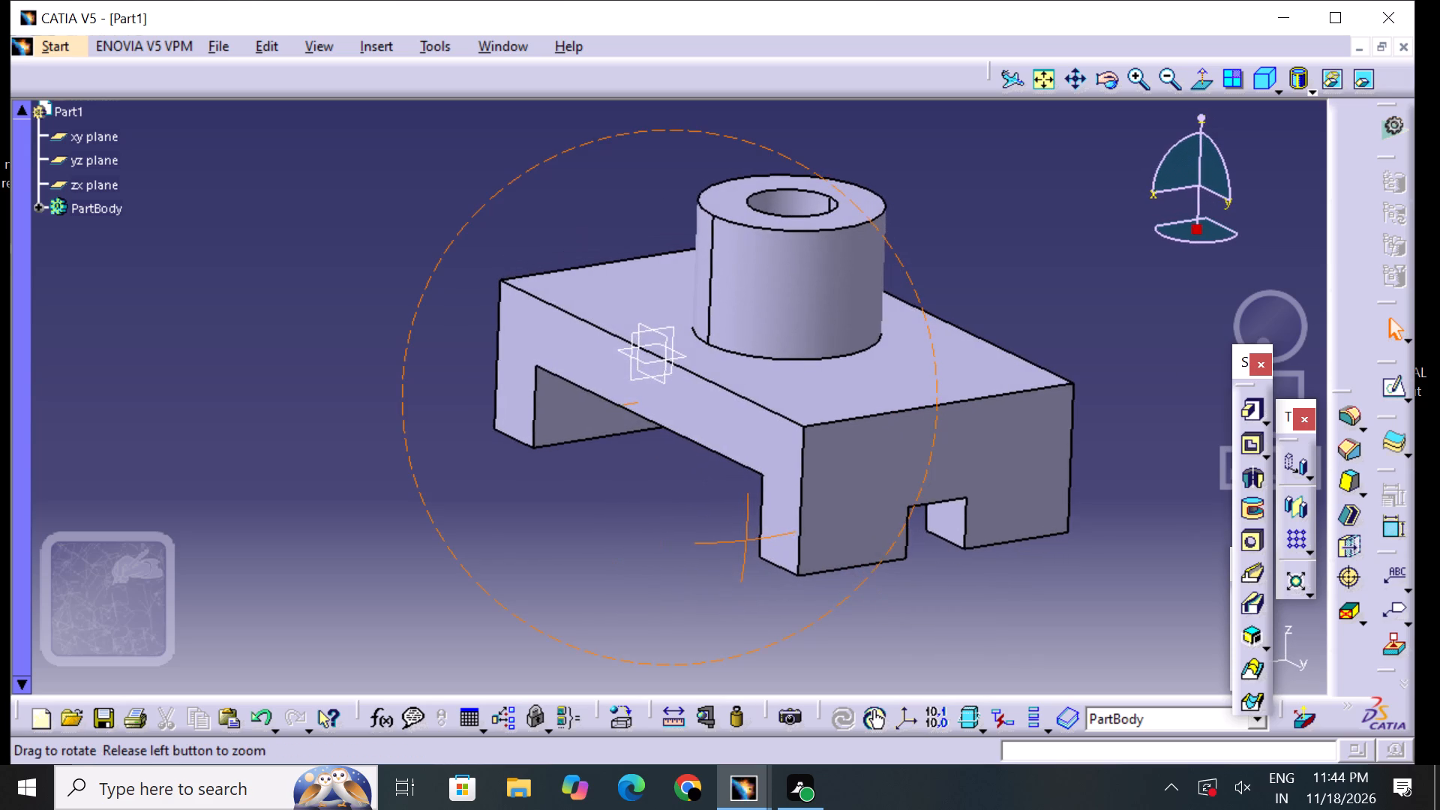
middle_drag(748, 539, 757, 541)
right_drag(748, 539, 795, 561)
middle_drag(963, 598, 963, 595)
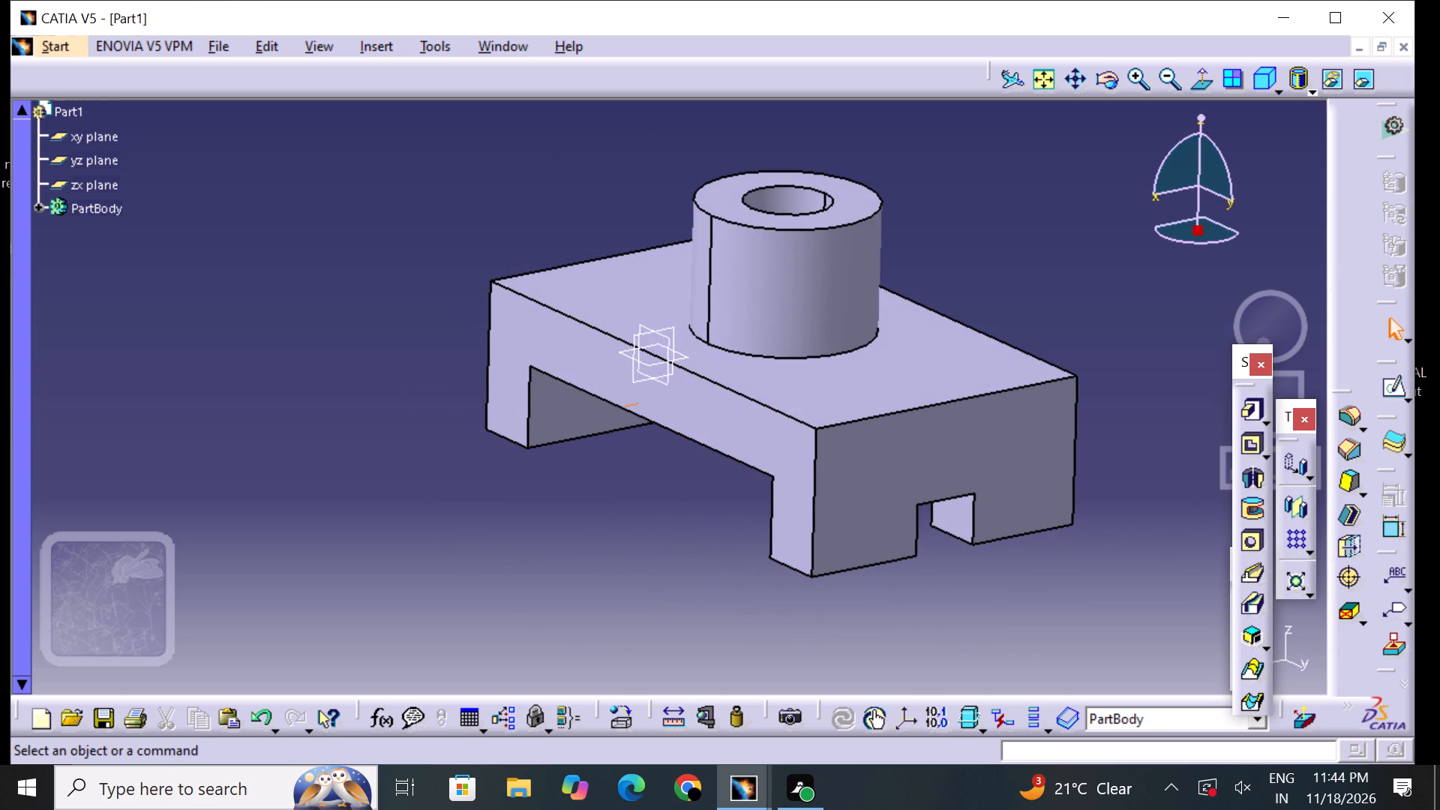
right_drag(963, 595, 880, 535)
middle_drag(963, 595, 880, 535)
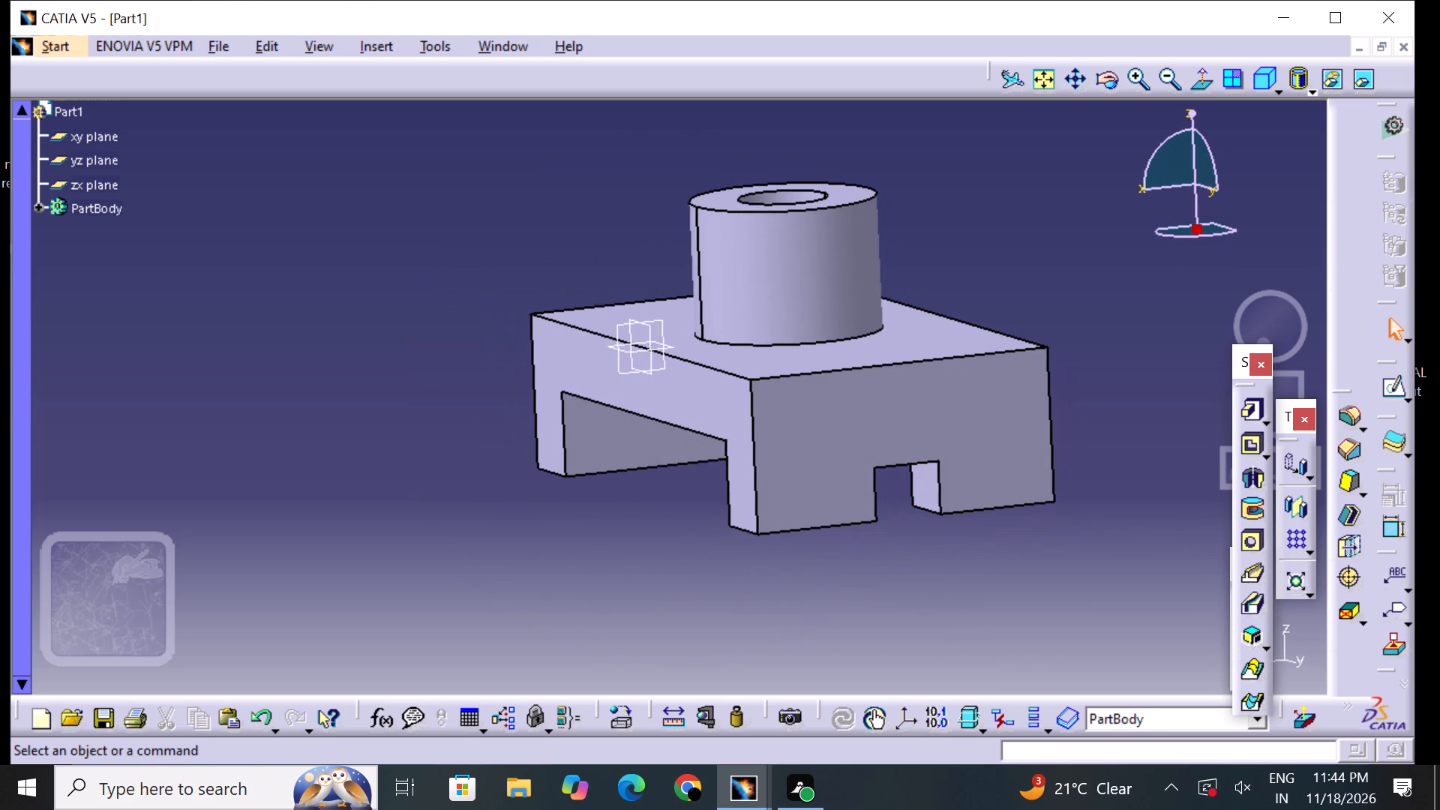
middle_drag(811, 576, 830, 611)
right_drag(810, 592, 830, 611)
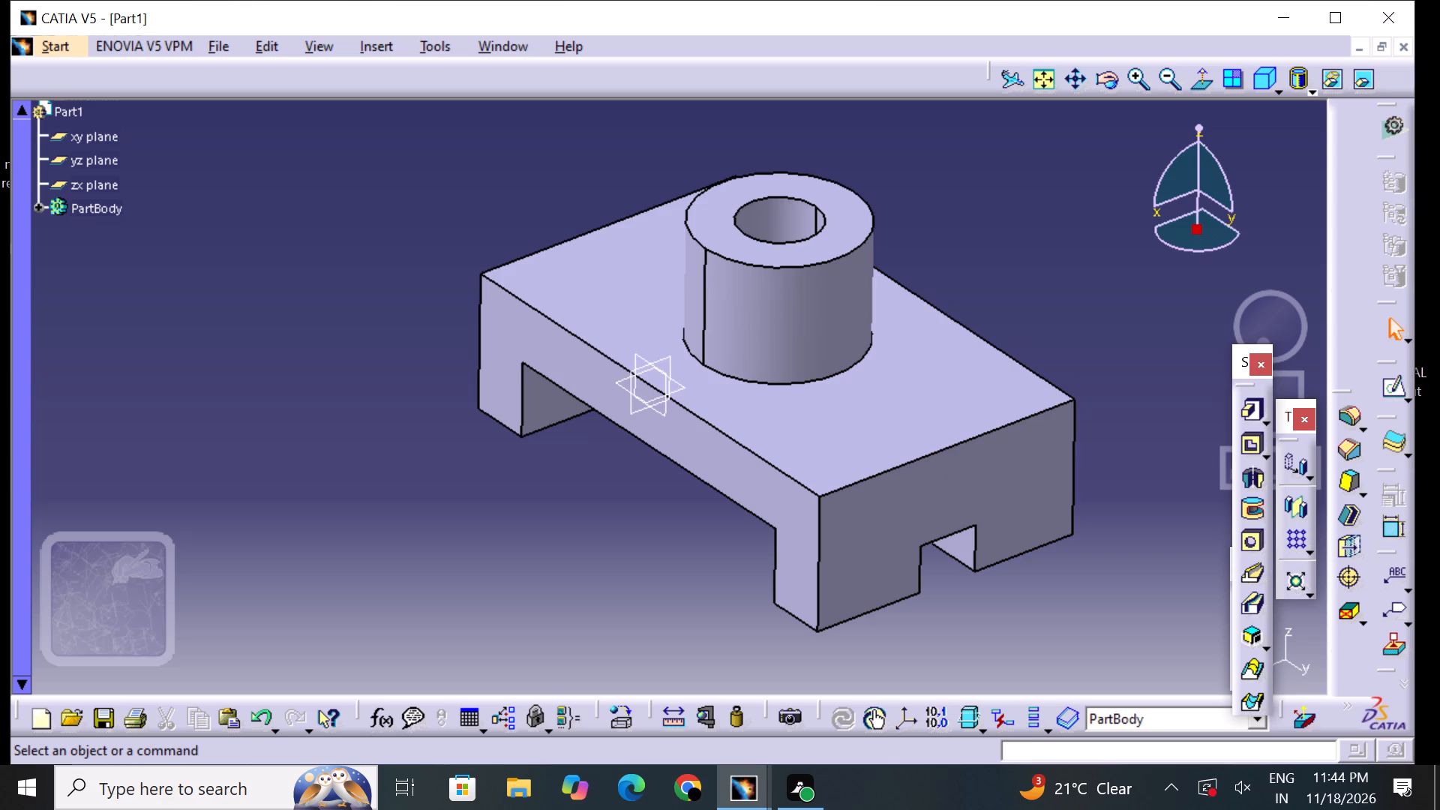
middle_drag(692, 528, 879, 497)
right_drag(694, 533, 879, 497)
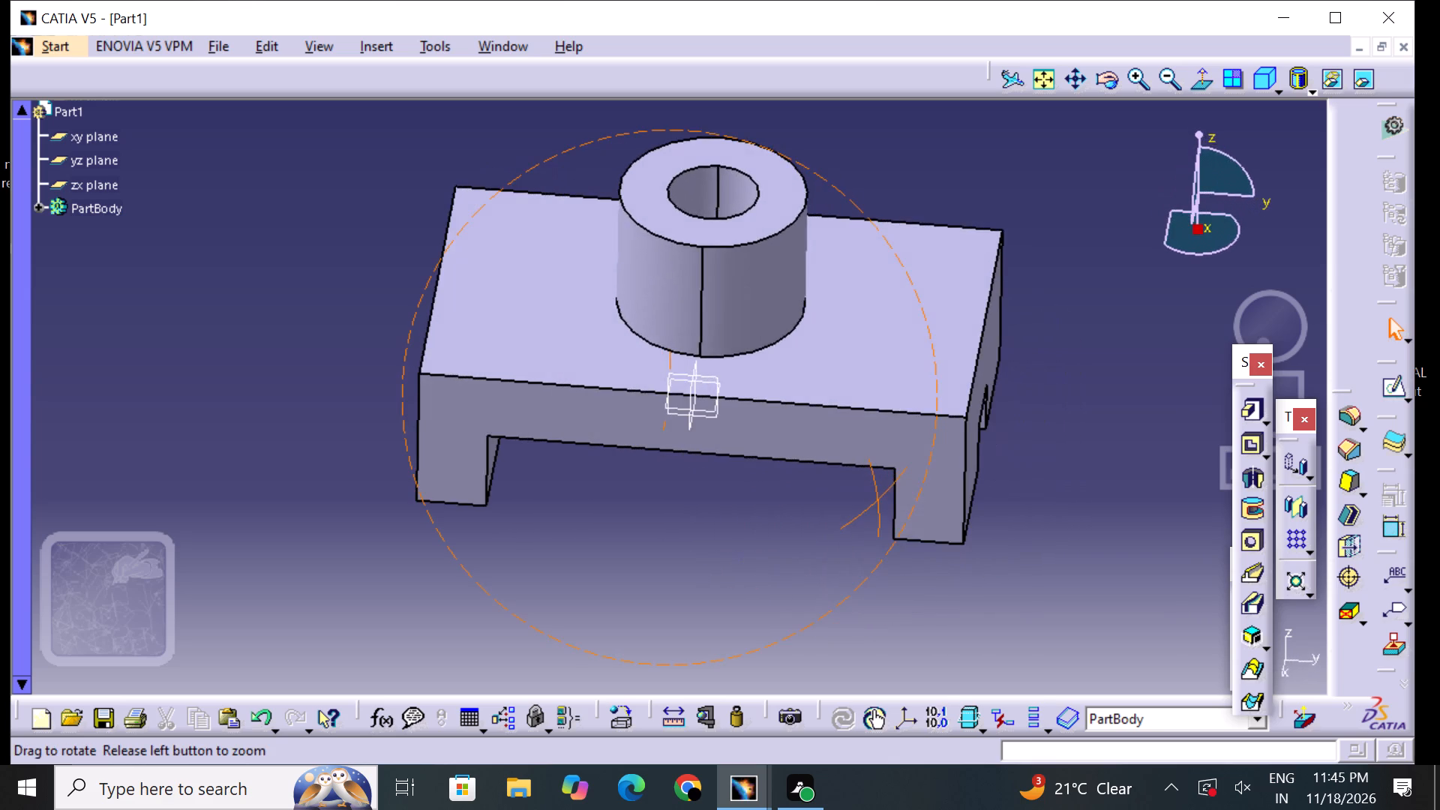
middle_drag(879, 497, 796, 572)
right_drag(879, 497, 796, 572)
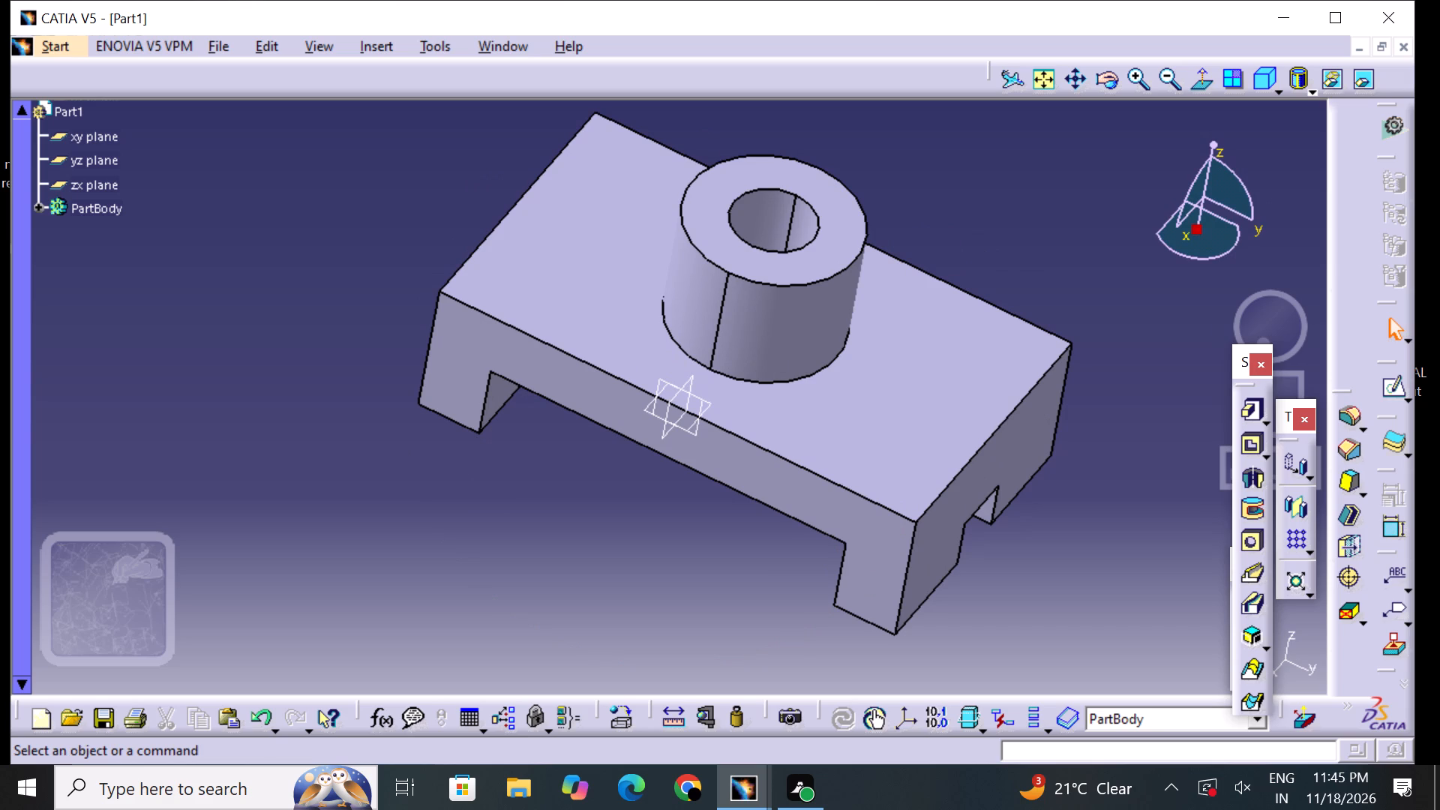
middle_drag(721, 614, 731, 592)
right_drag(723, 616, 731, 592)
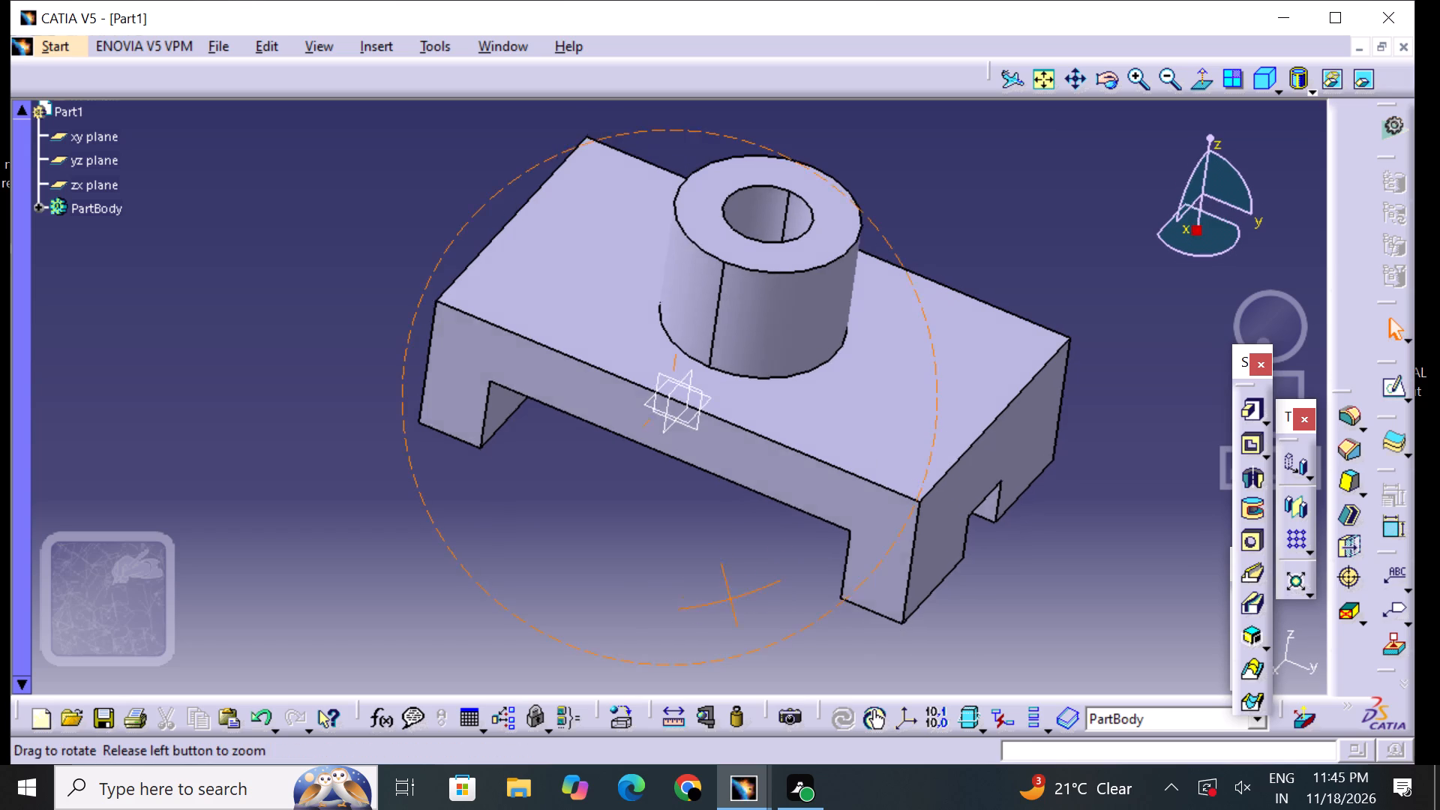
middle_drag(731, 592, 736, 537)
right_drag(731, 592, 736, 519)
Change the fill colour of the block's top face to purple.
click(818, 382)
right_click(816, 388)
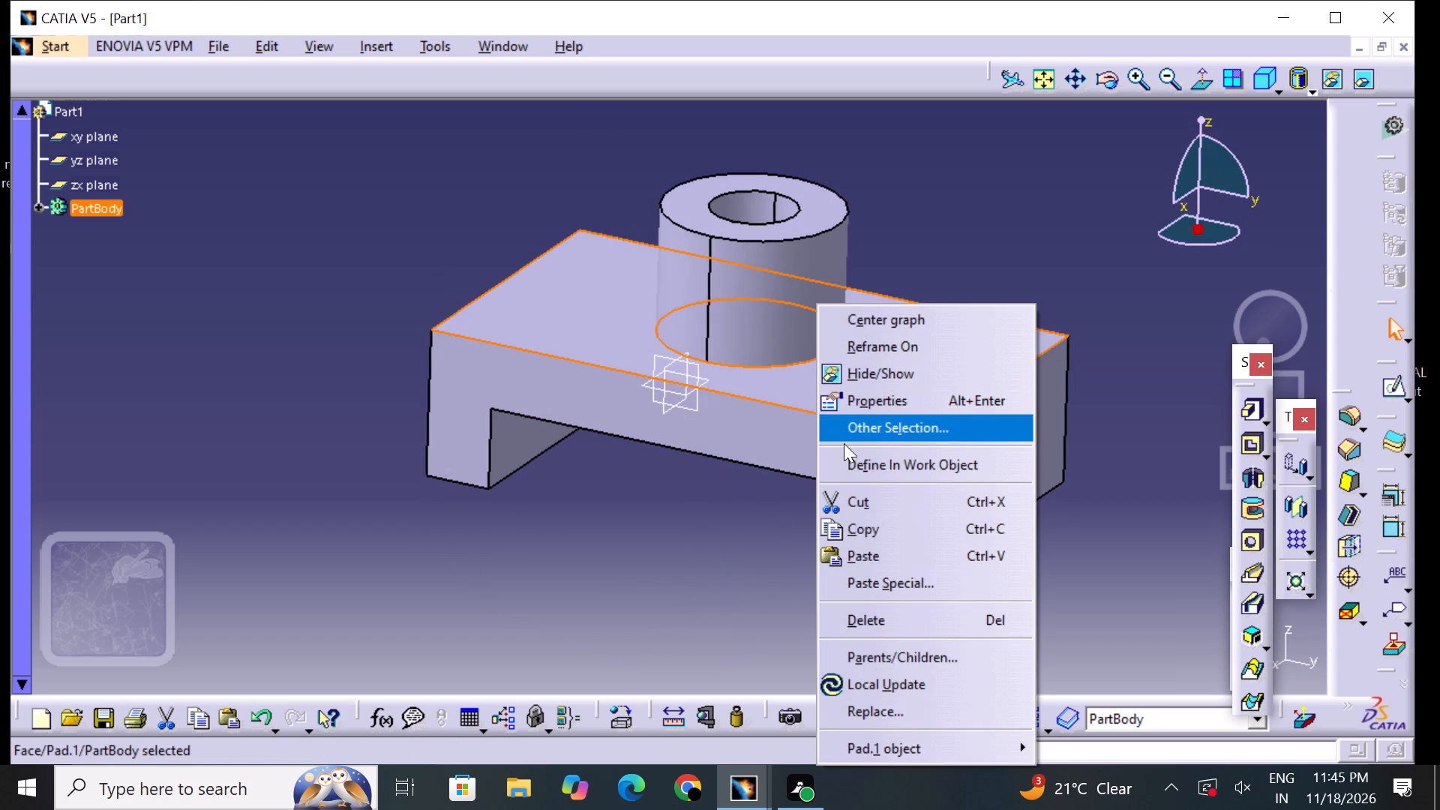
click(898, 400)
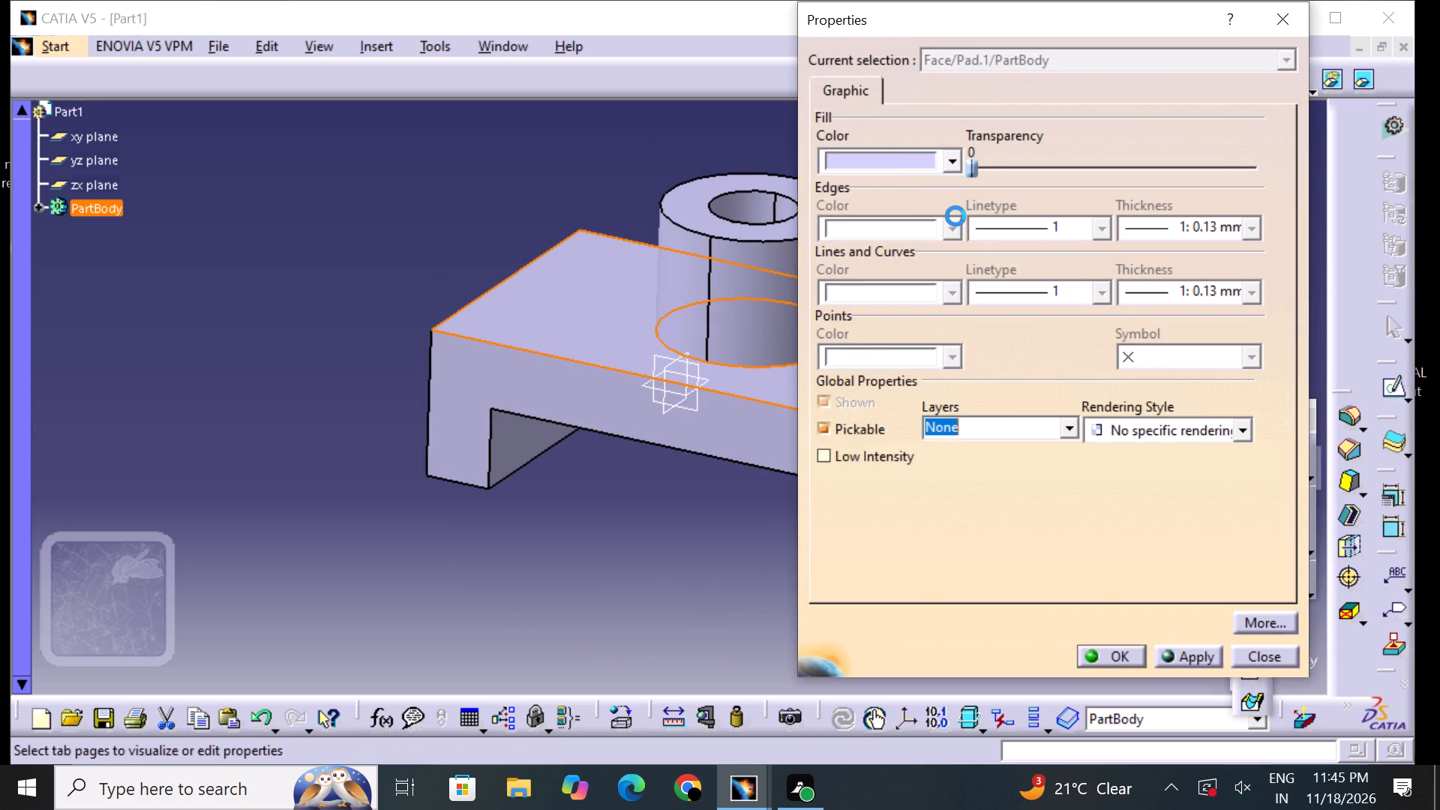
click(894, 164)
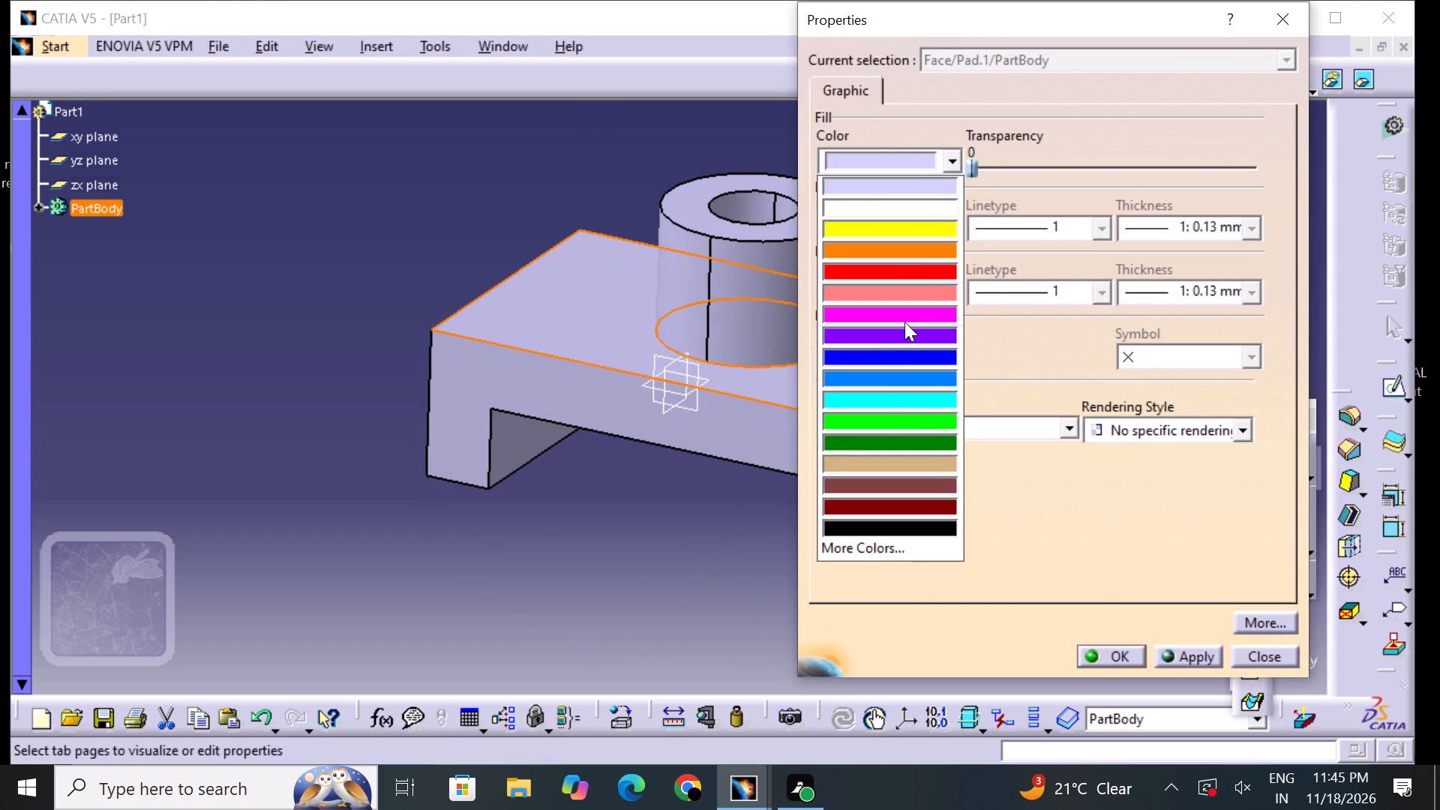
click(913, 337)
click(1110, 662)
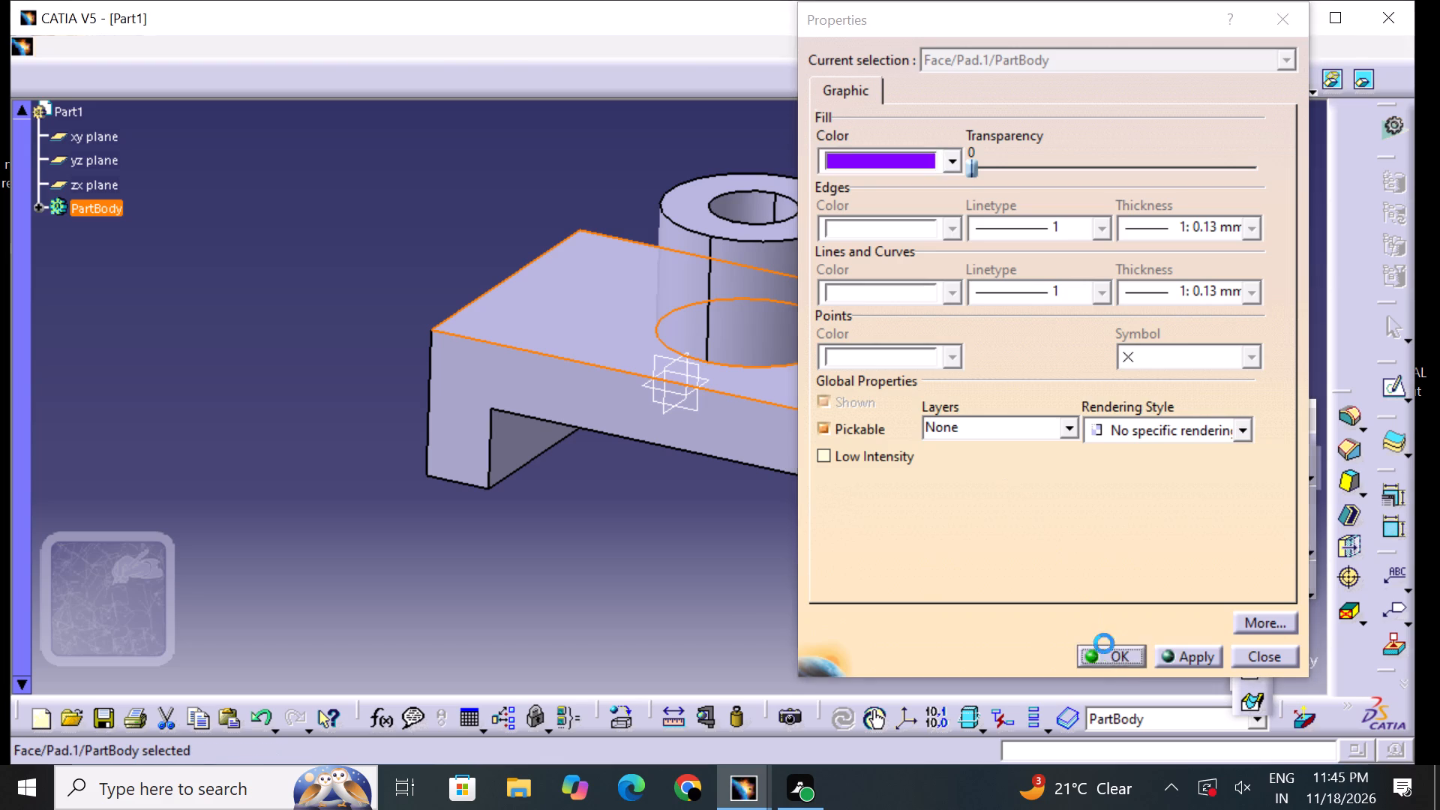
click(959, 602)
Change the fill colour of the block's inverted-U face beside the origin planes to purple.
click(883, 484)
right_click(885, 483)
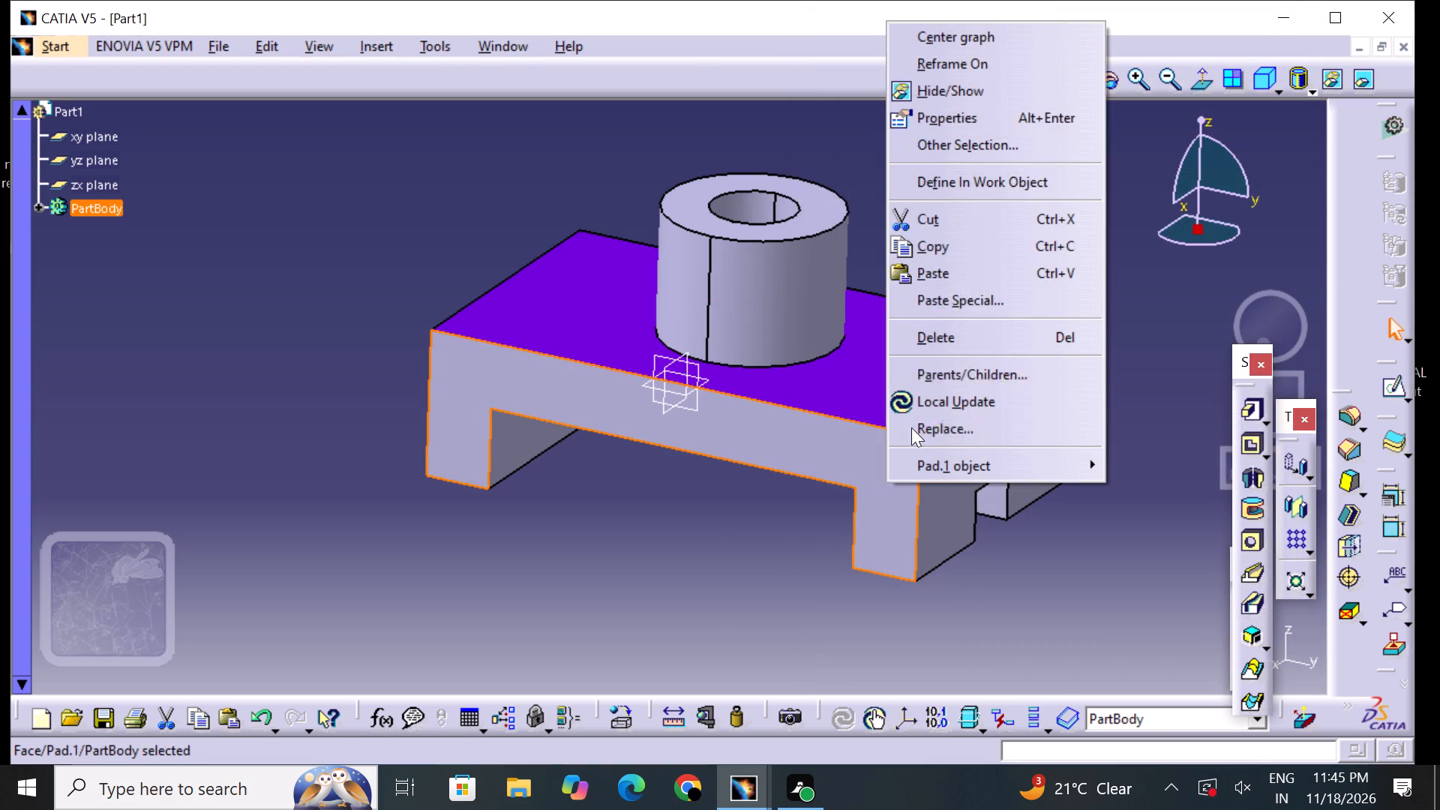
click(964, 121)
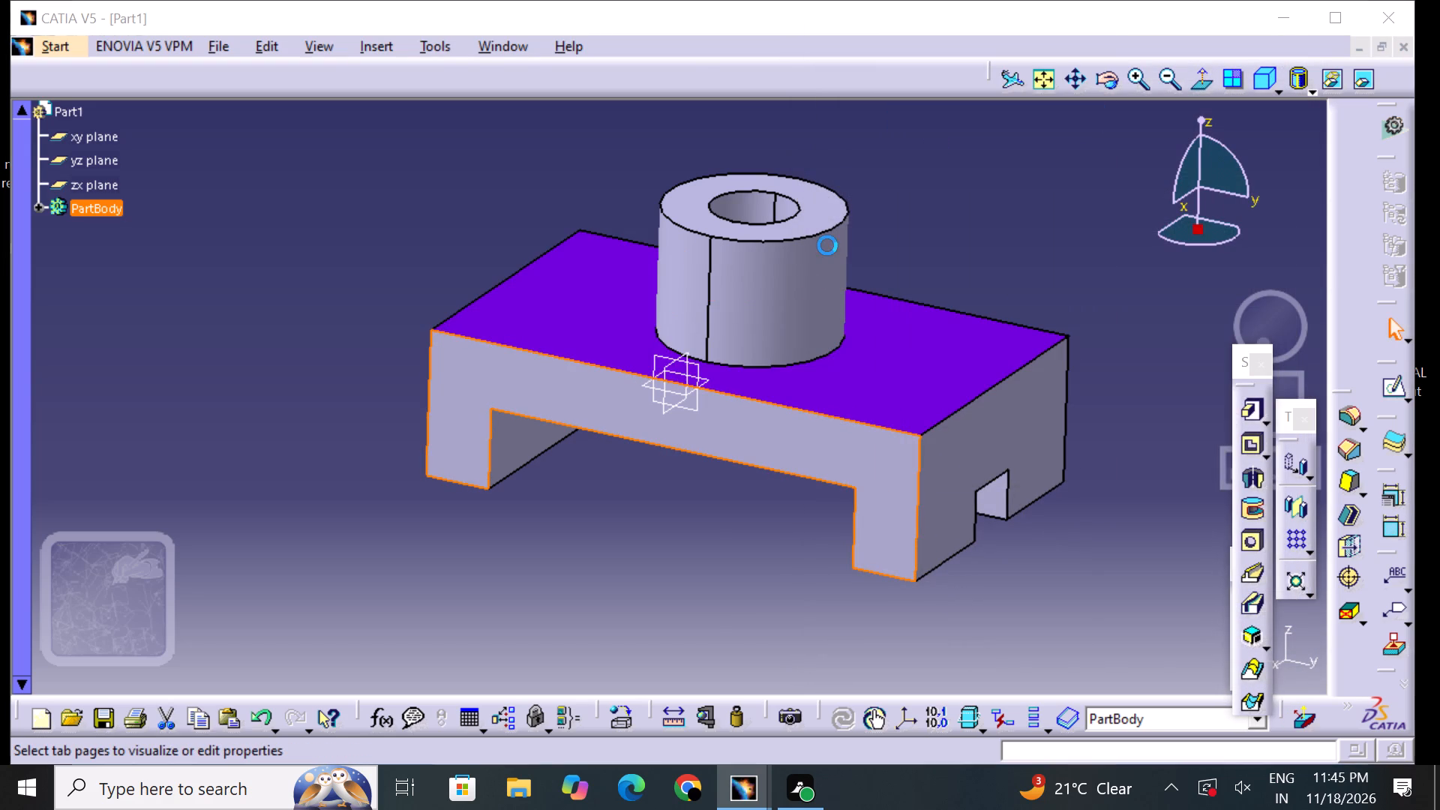
click(904, 165)
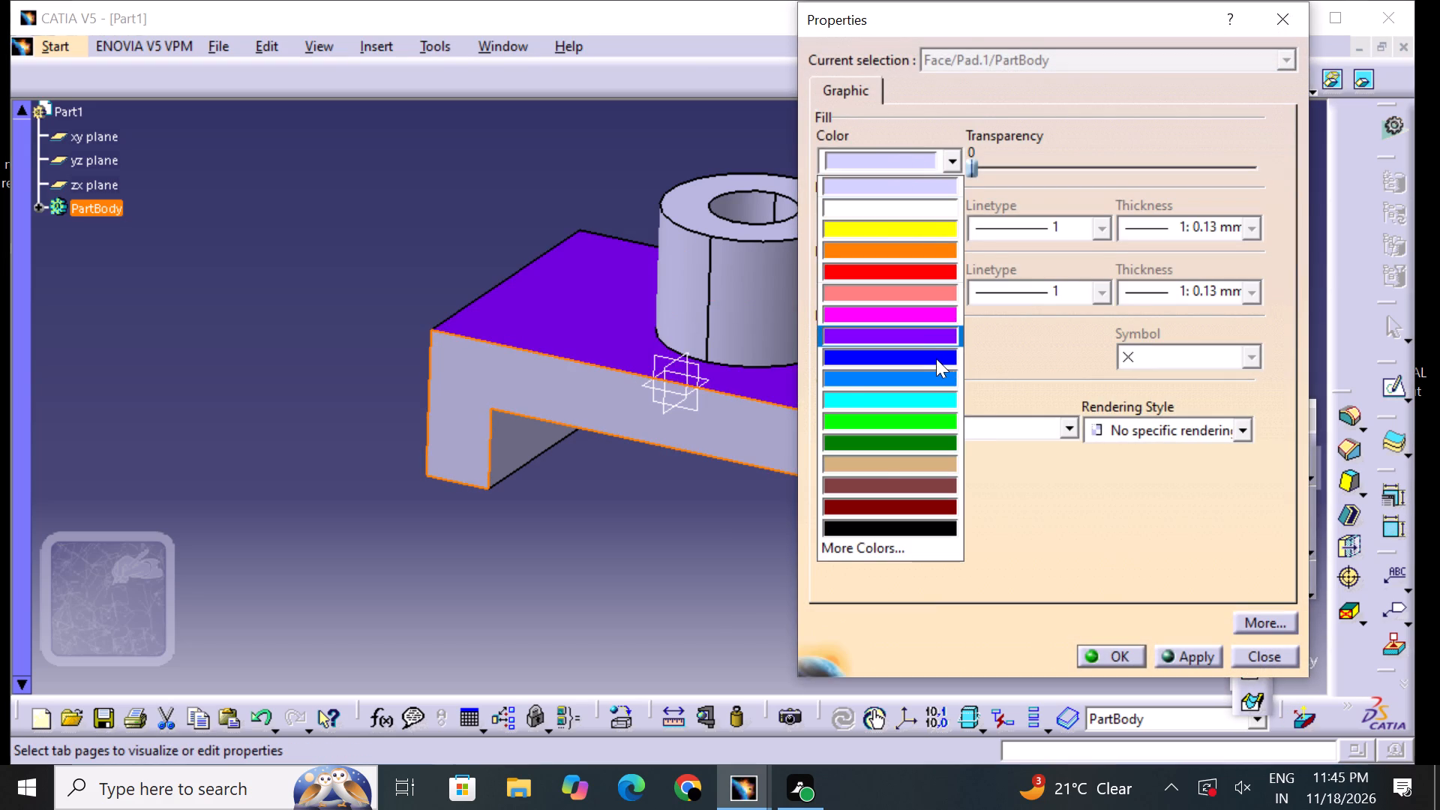
click(925, 337)
click(1108, 650)
click(1054, 628)
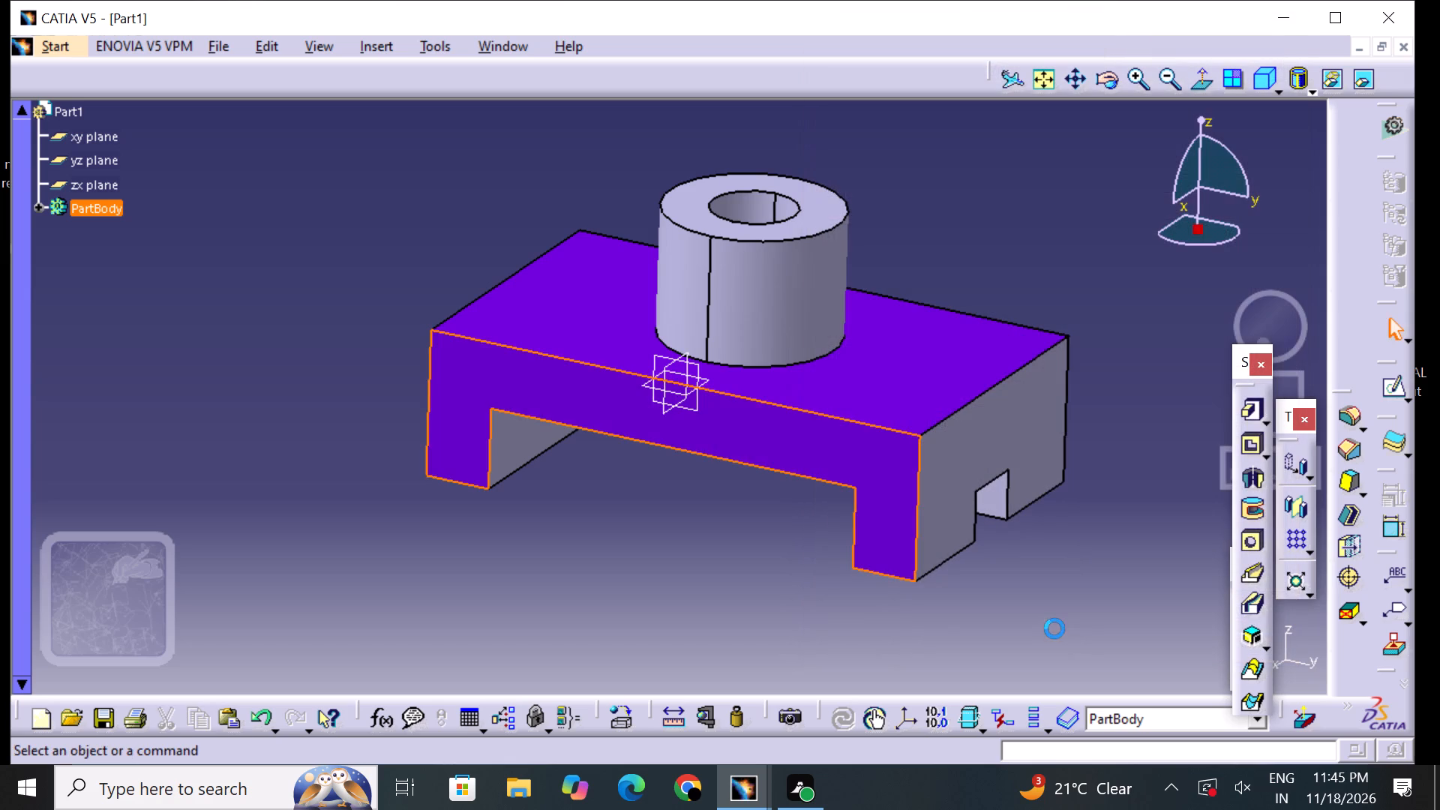
Change the fill colour of the block's notched end face to purple.
middle_drag(1066, 567, 789, 499)
right_drag(1064, 565, 789, 499)
click(865, 460)
right_click(865, 460)
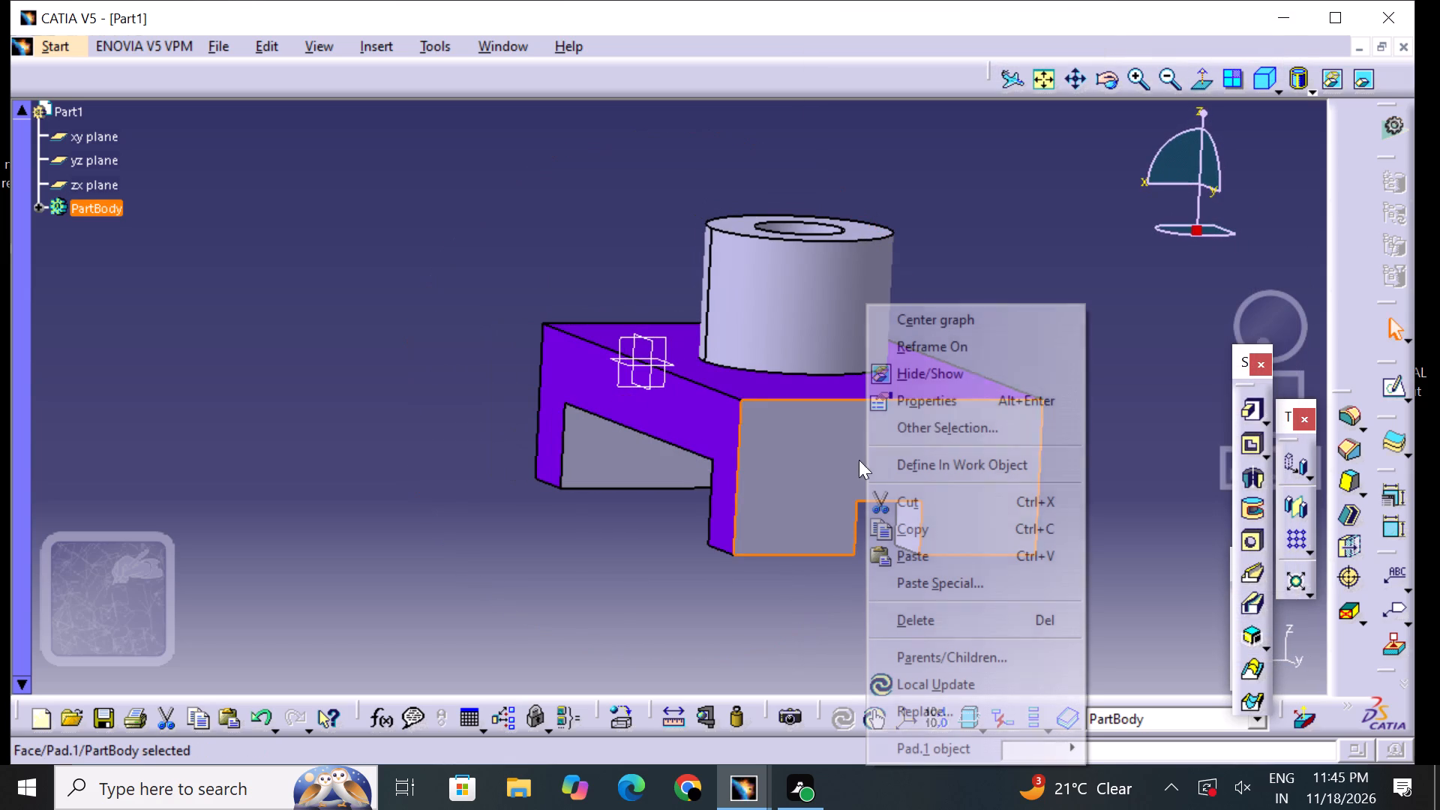
click(916, 403)
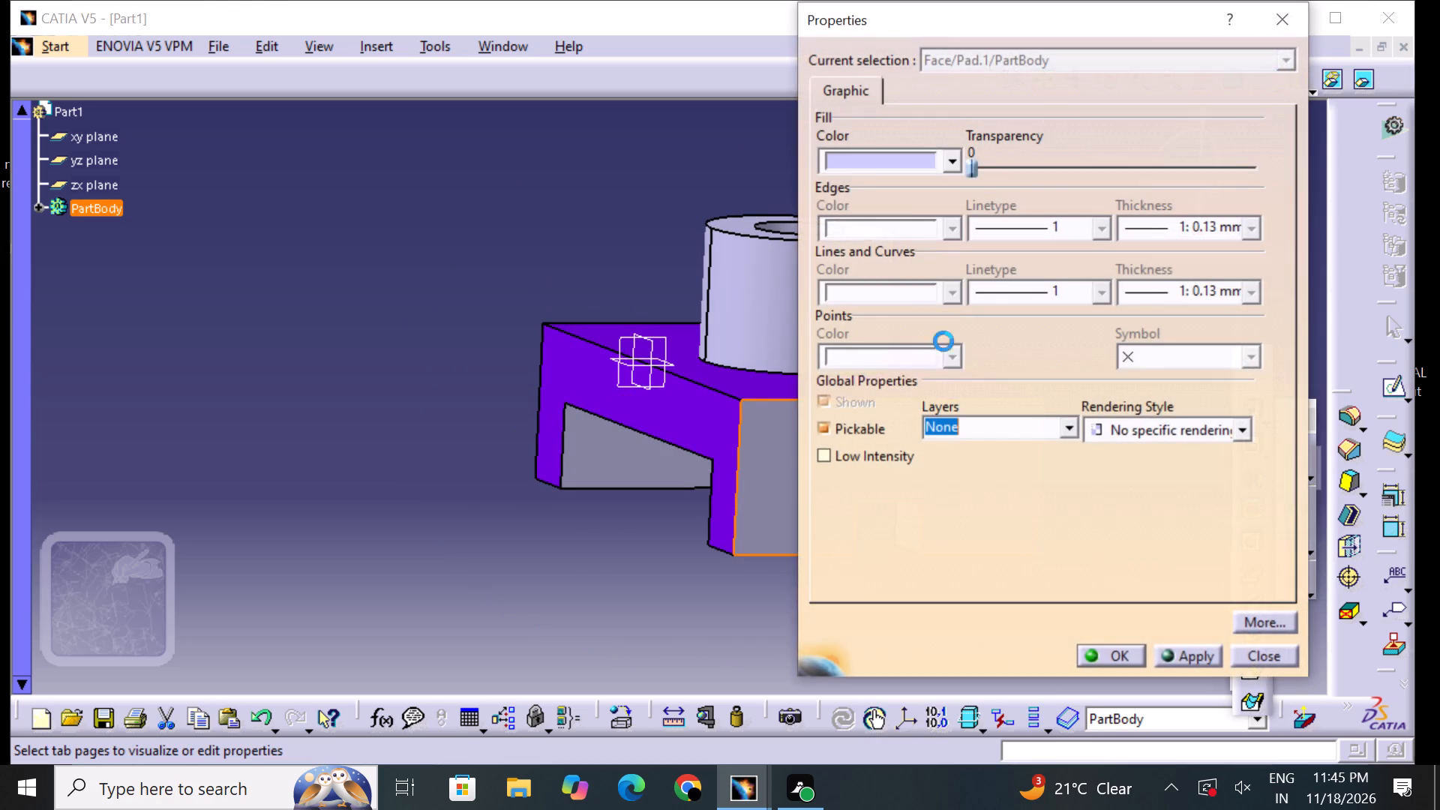
drag(891, 162, 893, 178)
click(910, 329)
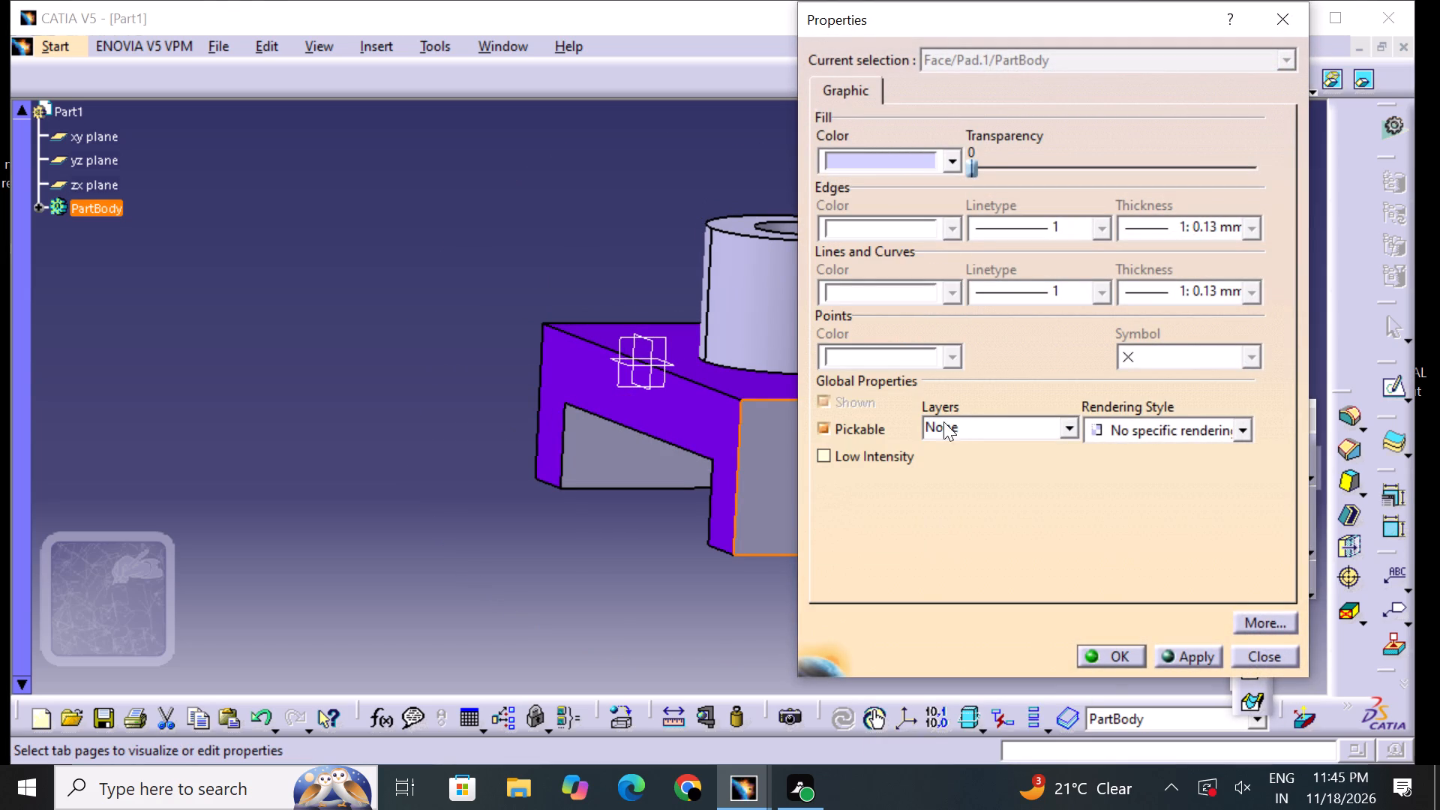
click(1110, 652)
click(1063, 631)
Change the fill colour of the opposite inverted-U face, away from the origin planes, to purple.
middle_drag(1096, 442, 631, 370)
right_drag(1090, 445, 631, 370)
click(758, 368)
right_click(760, 370)
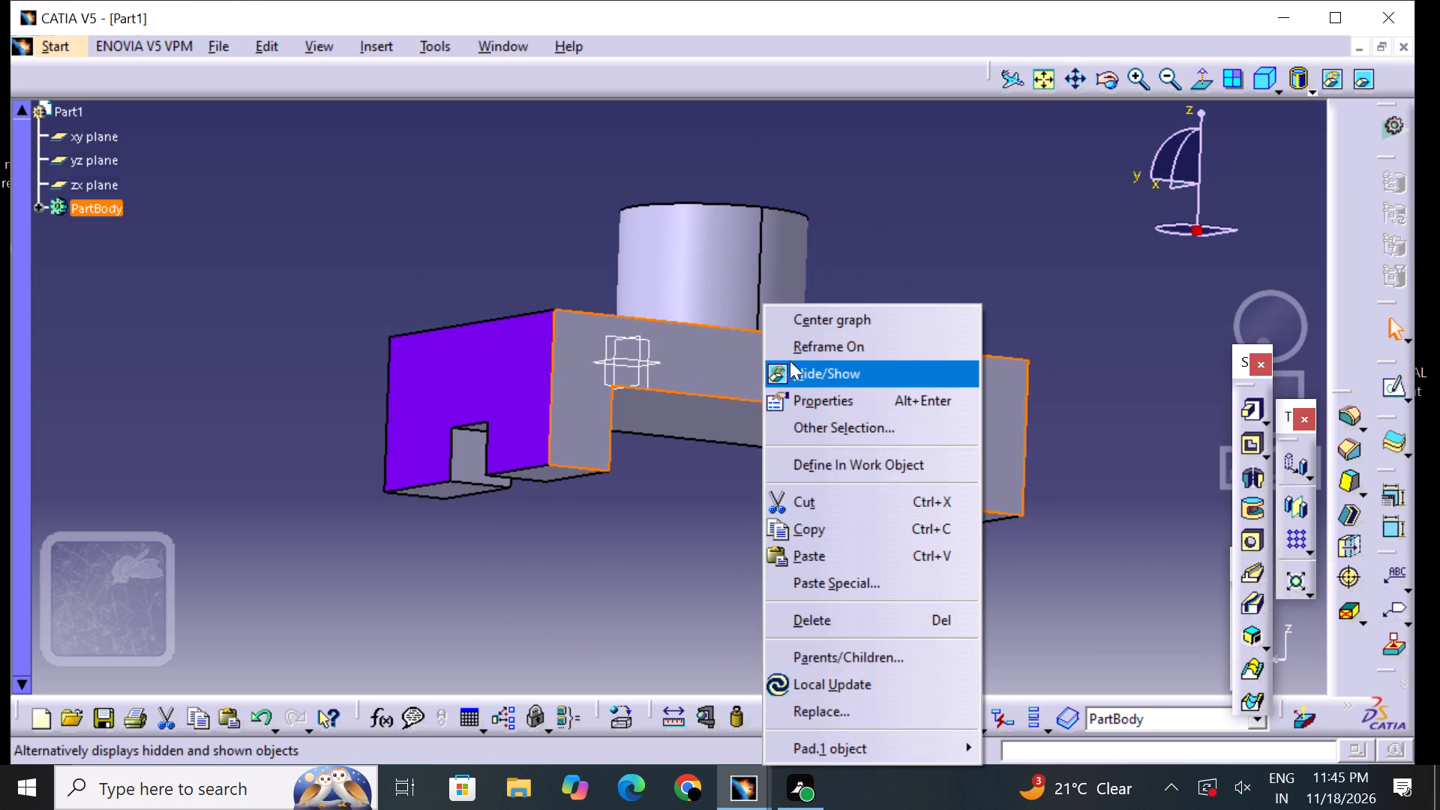
click(835, 401)
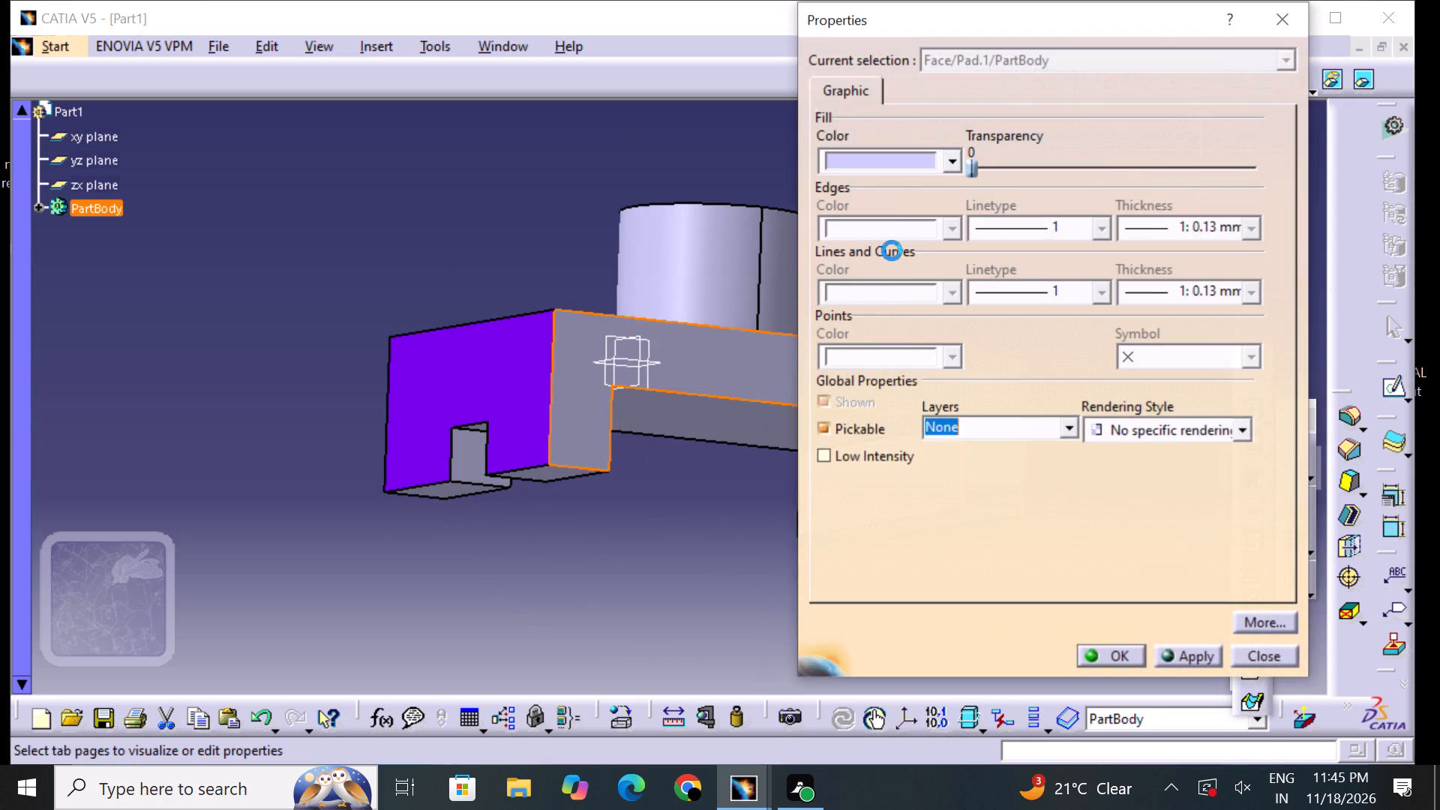
drag(881, 160, 876, 172)
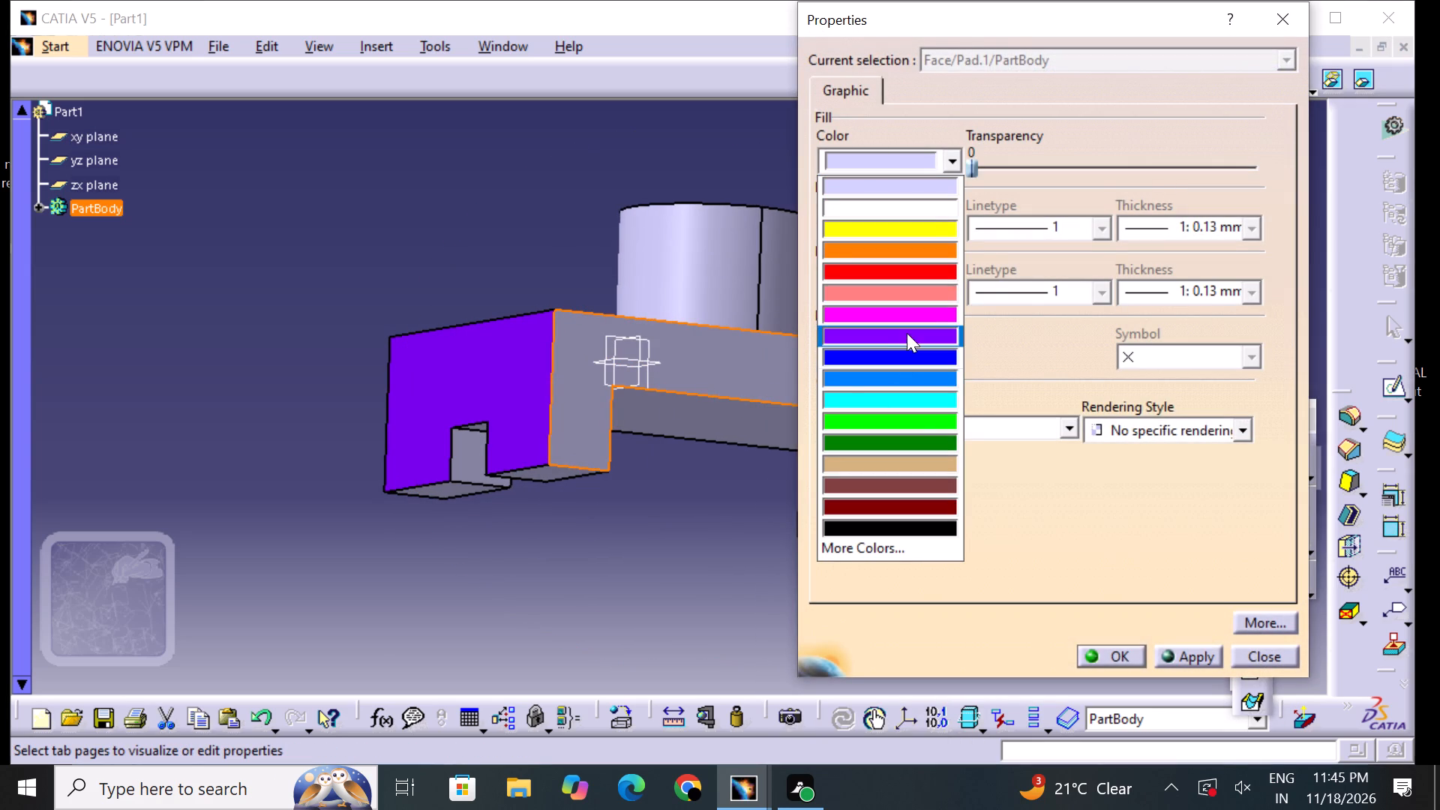
click(907, 333)
click(1117, 652)
click(905, 601)
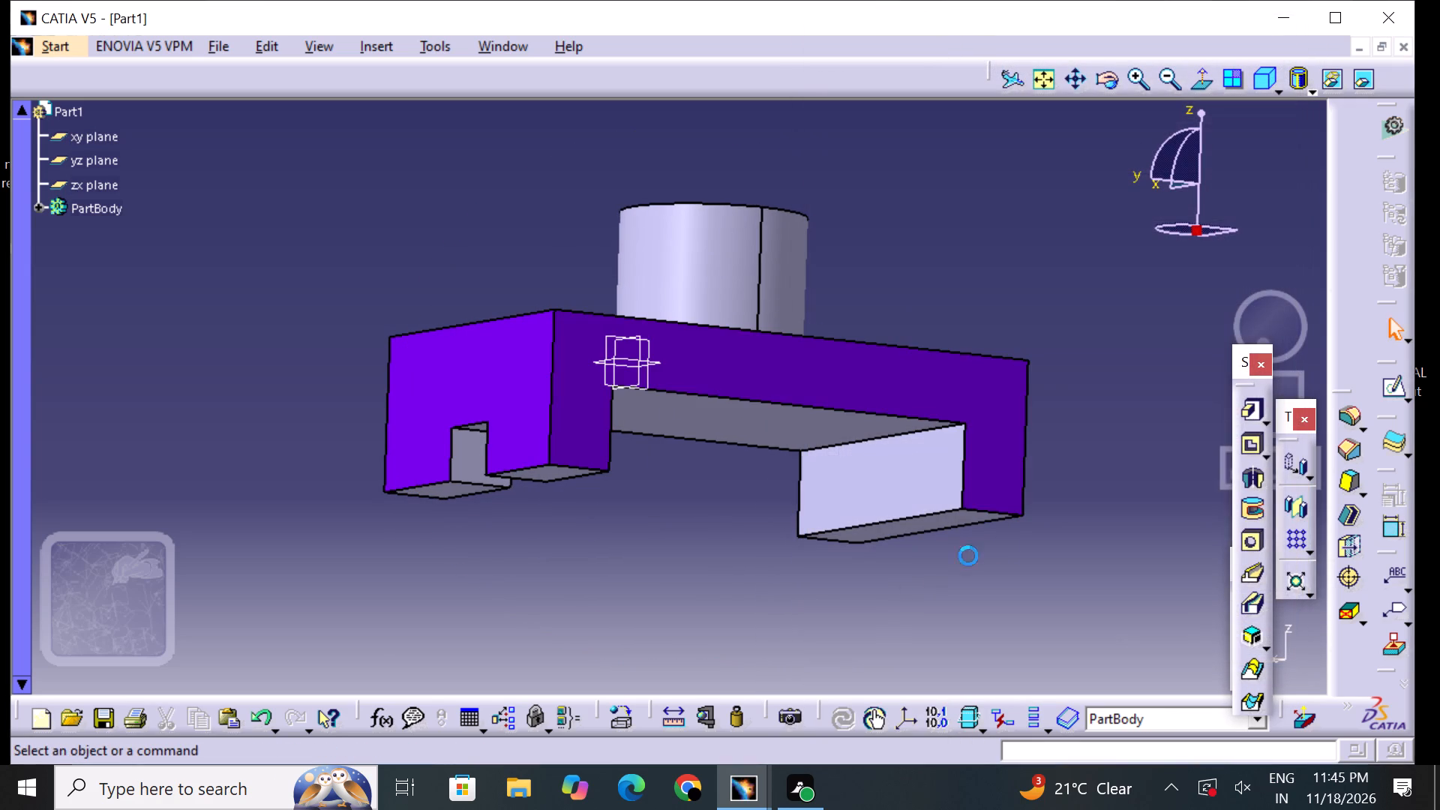
Change the fill colour of the block's plain end face, the one without a notch, to purple.
middle_drag(1065, 451, 504, 355)
right_drag(1065, 450, 504, 355)
click(562, 391)
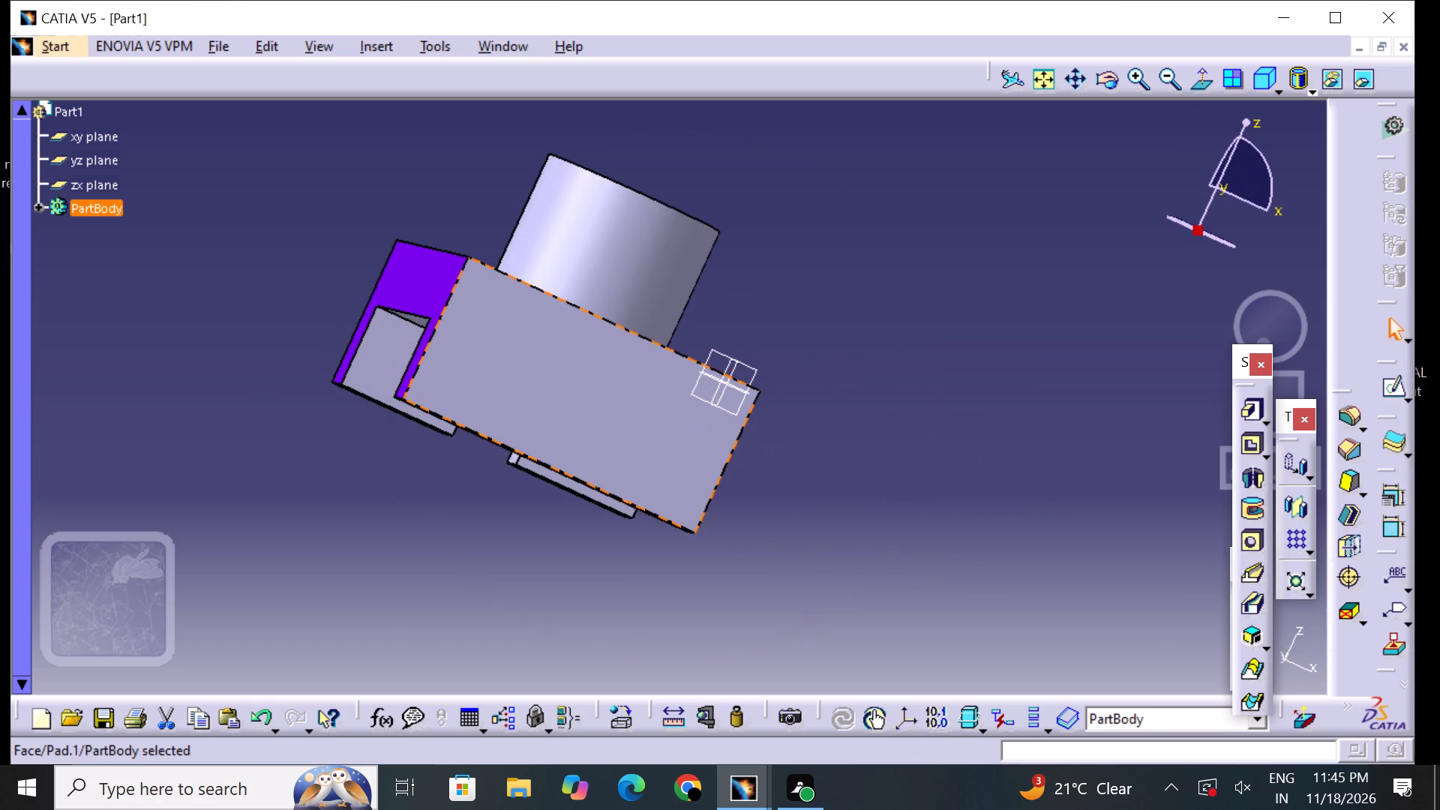
right_click(565, 391)
click(650, 395)
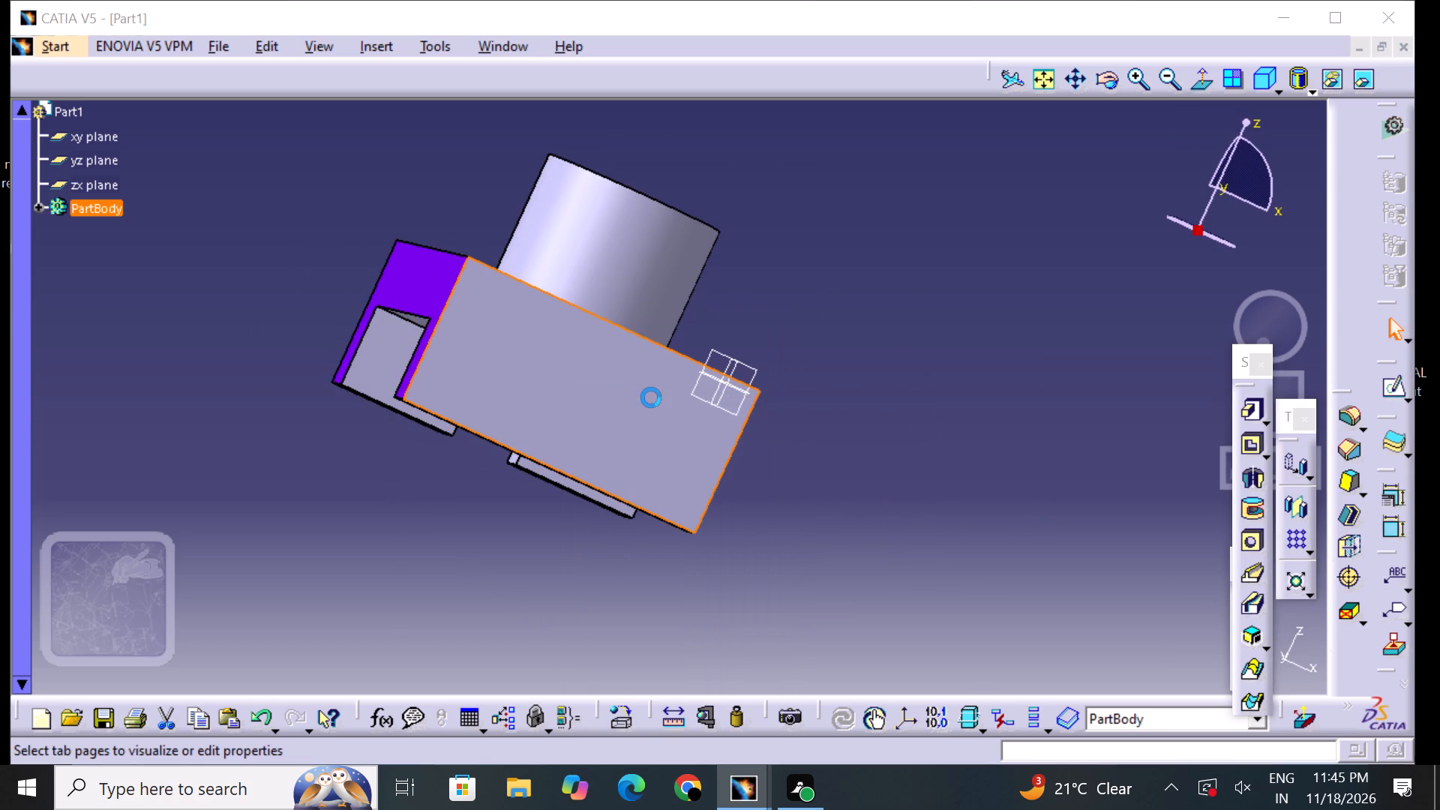
click(892, 159)
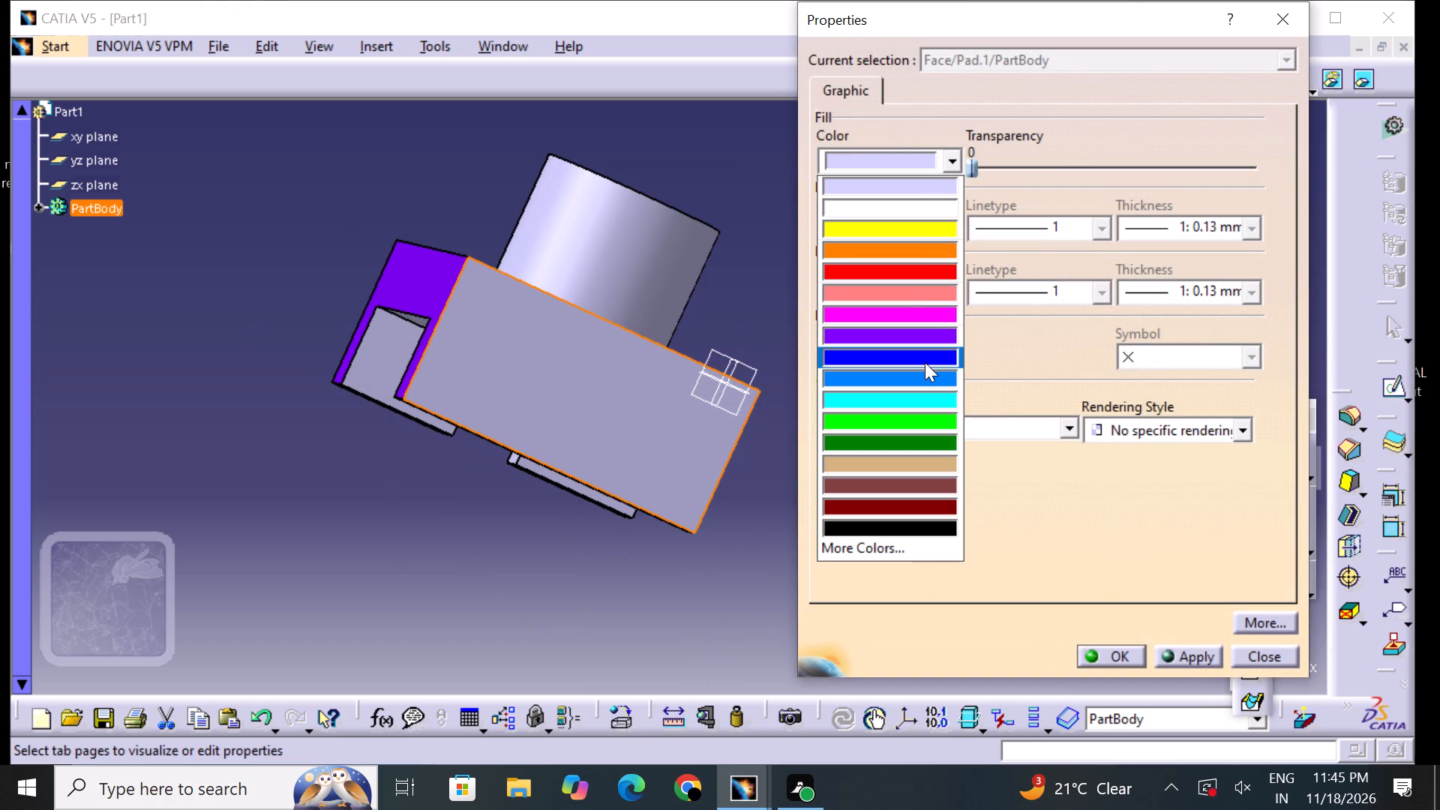
click(926, 341)
click(1105, 650)
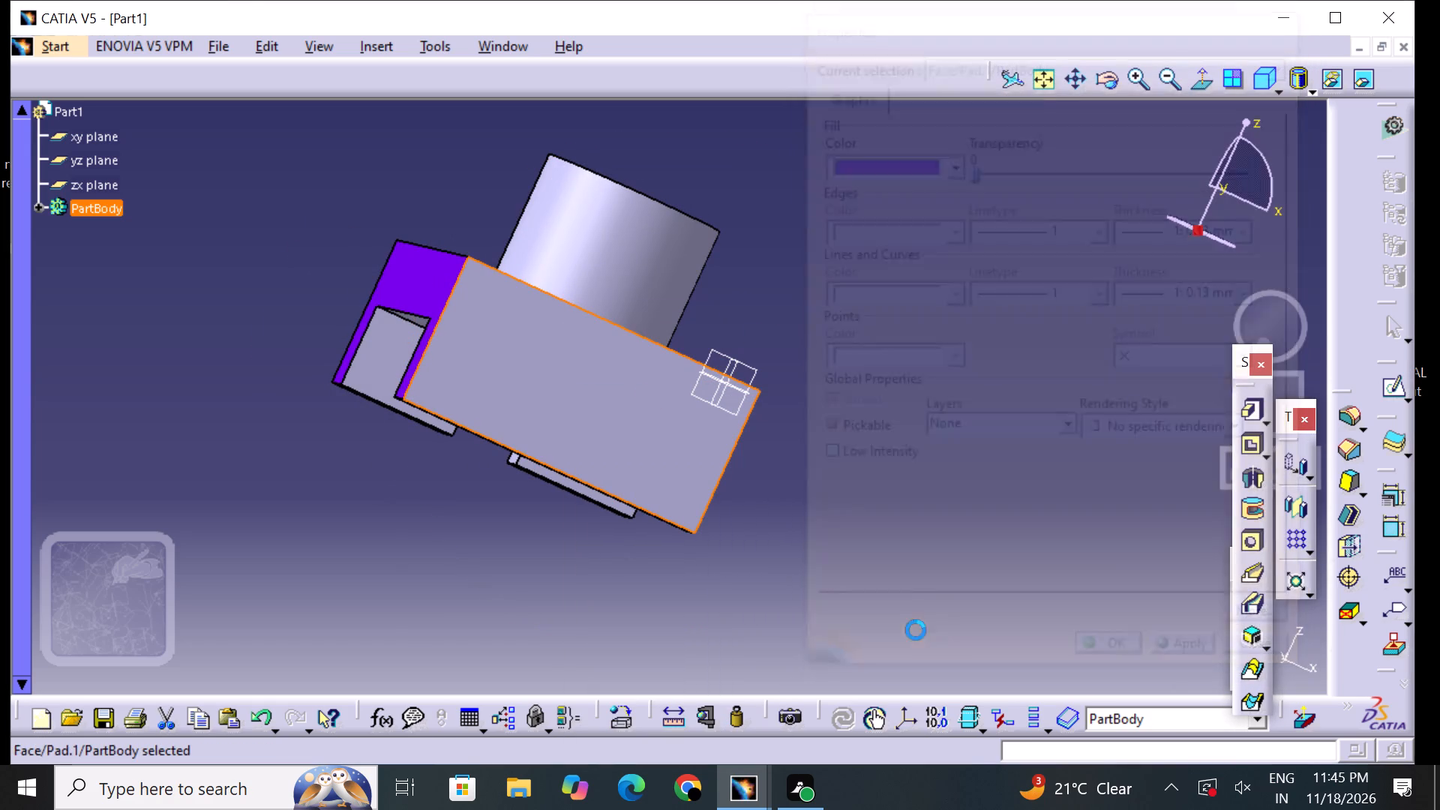
click(915, 630)
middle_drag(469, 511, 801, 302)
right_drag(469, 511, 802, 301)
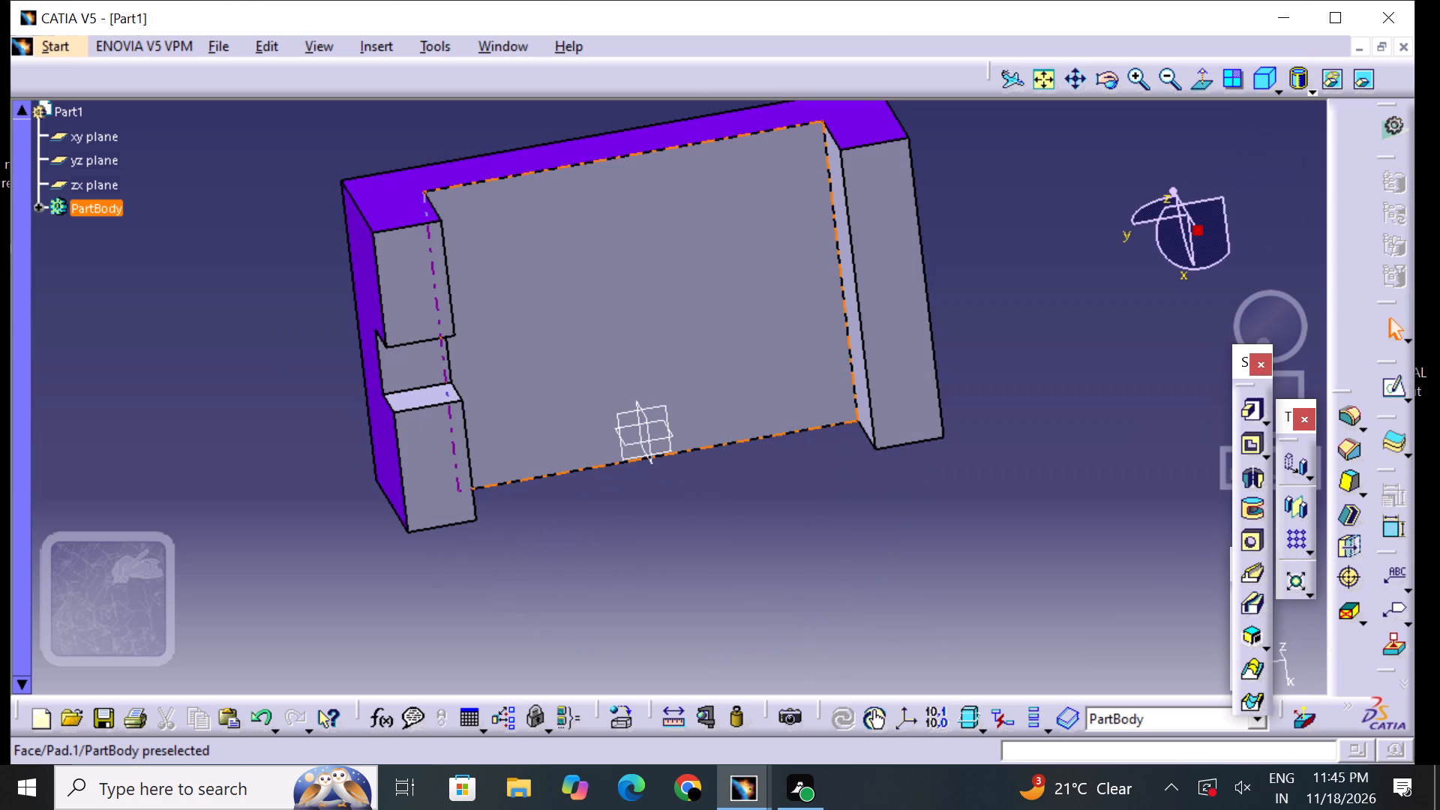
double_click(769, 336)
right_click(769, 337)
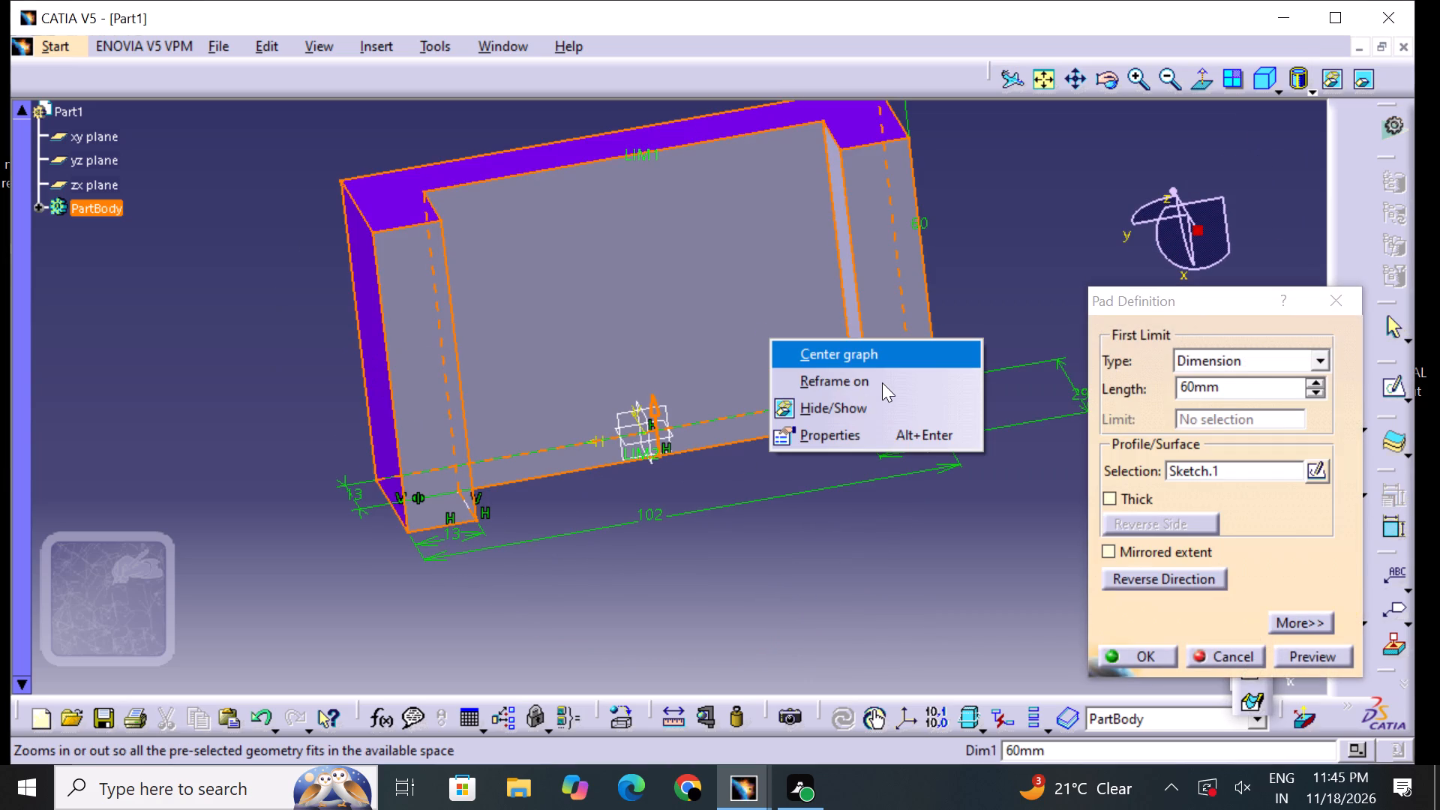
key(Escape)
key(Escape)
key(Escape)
Change the fill colour of the large underside face between the block's two legs to purple.
click(731, 354)
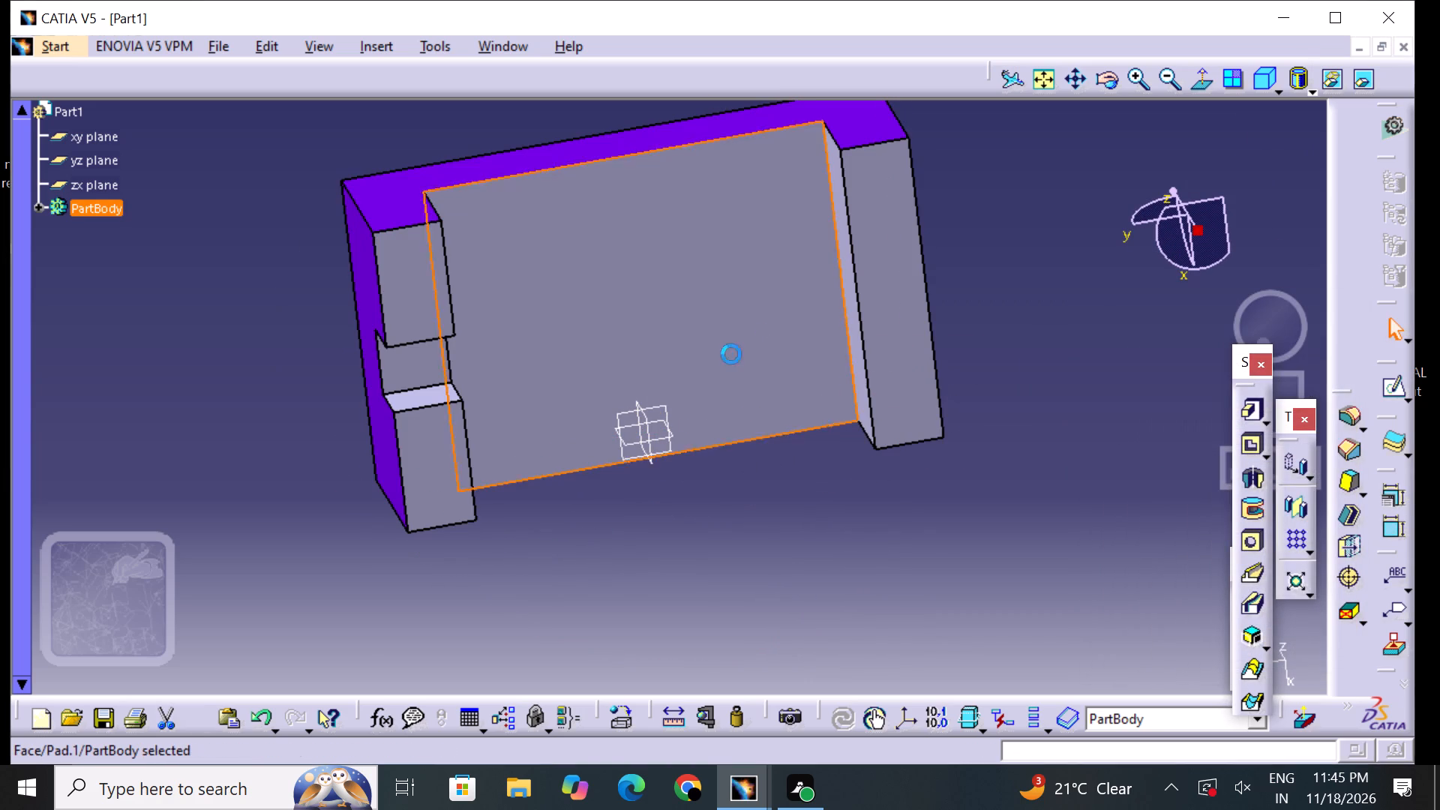
right_click(730, 354)
click(789, 397)
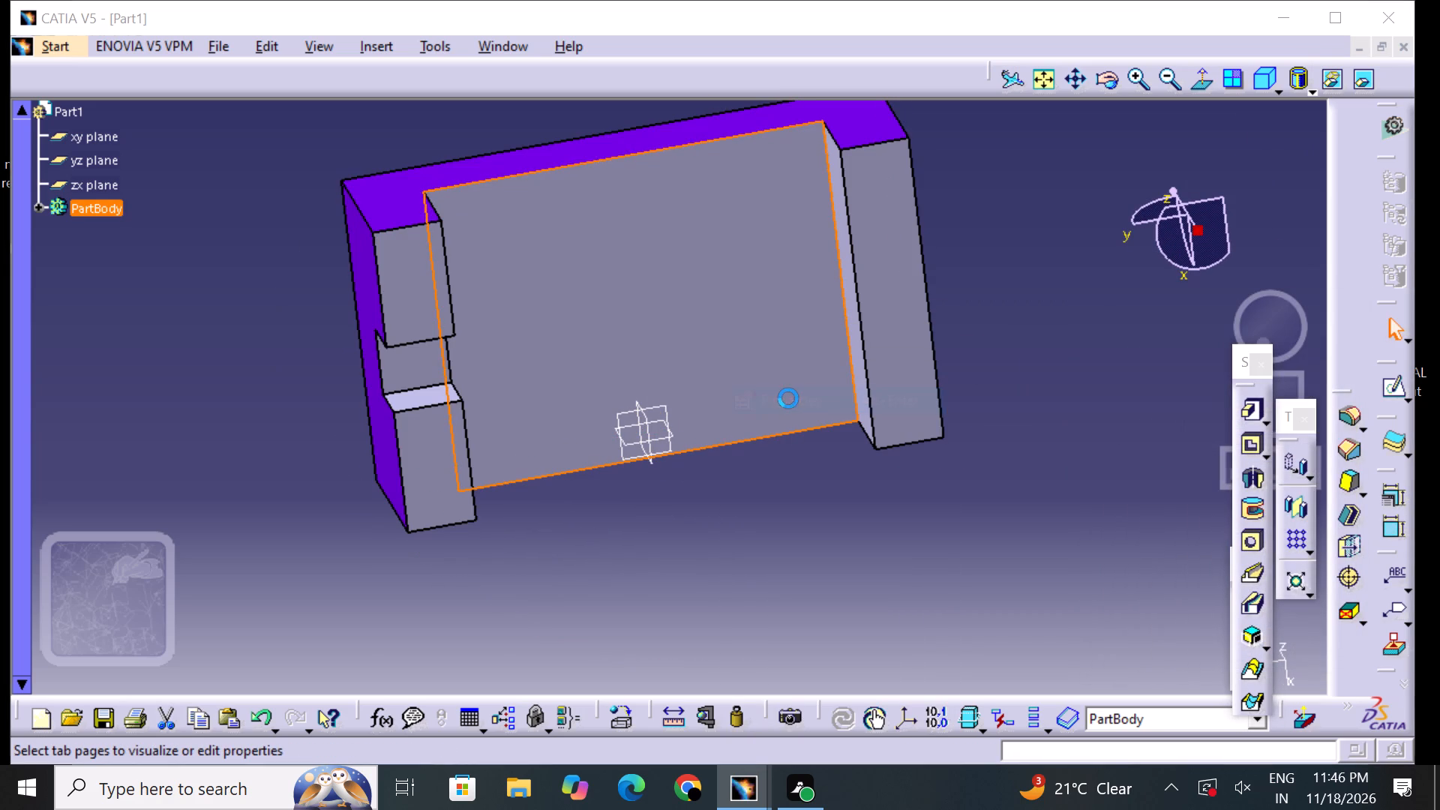
click(898, 161)
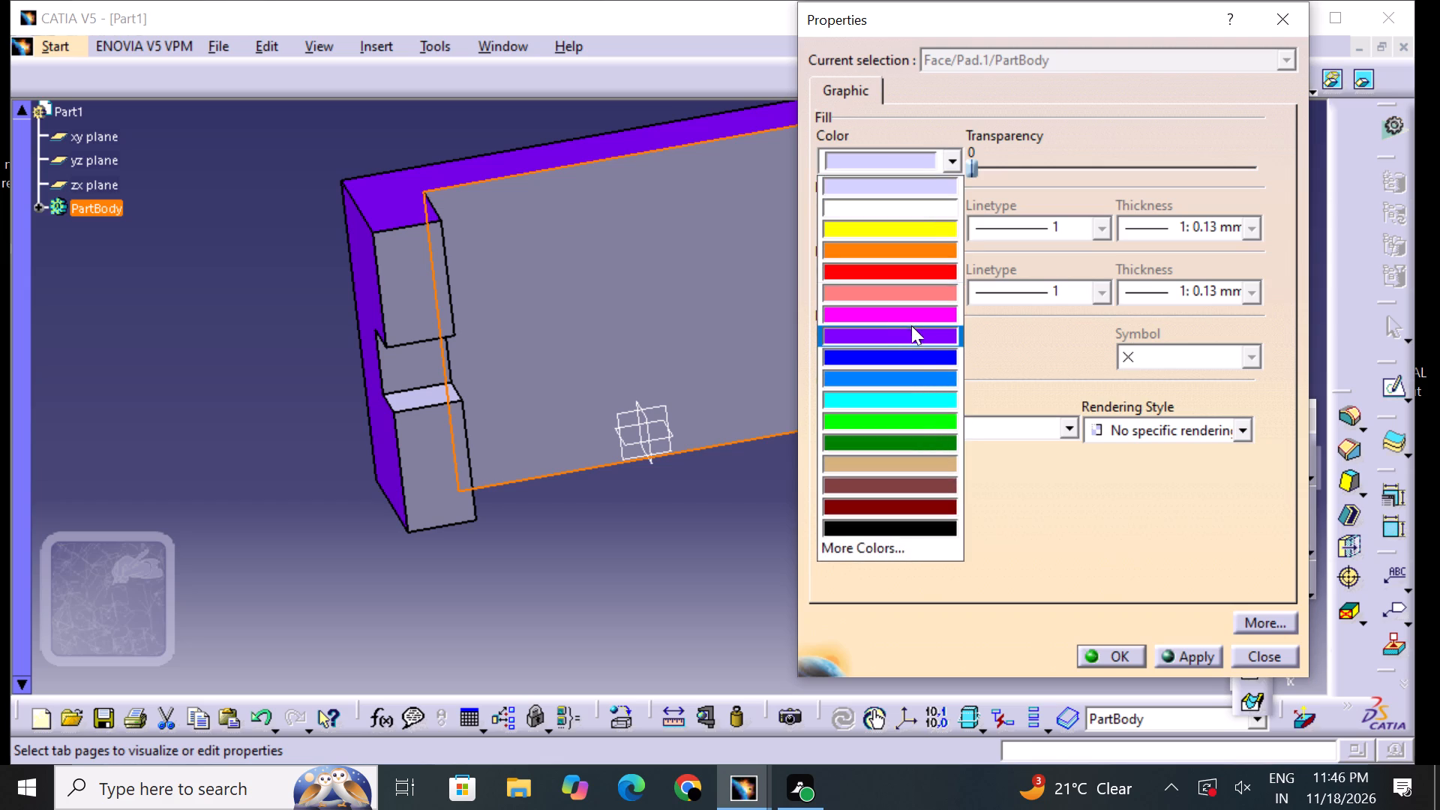
click(931, 340)
click(1125, 661)
drag(968, 634, 958, 633)
Change the fill colour of the notched leg's bottom face farther from the origin planes to purple.
click(406, 307)
right_click(406, 307)
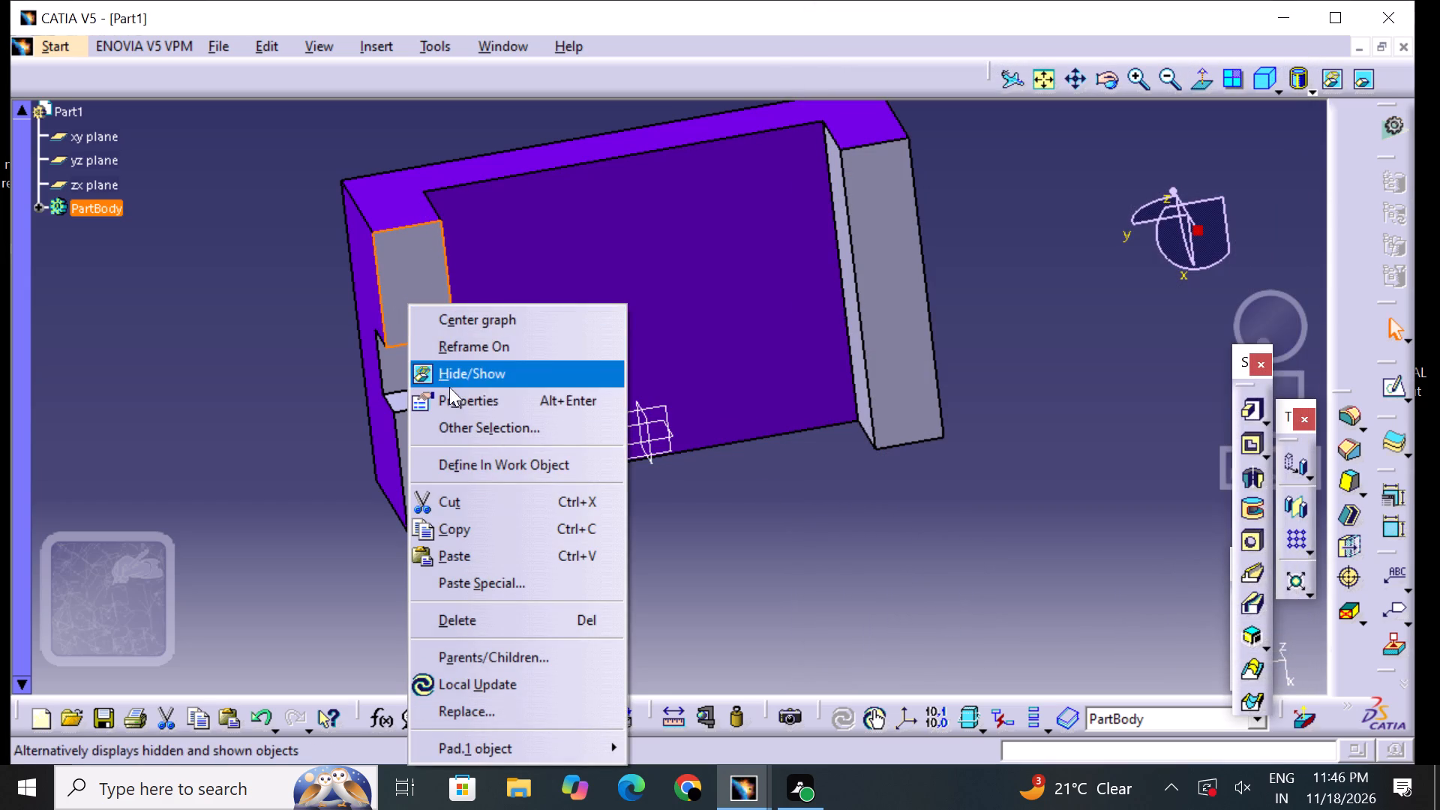
click(463, 400)
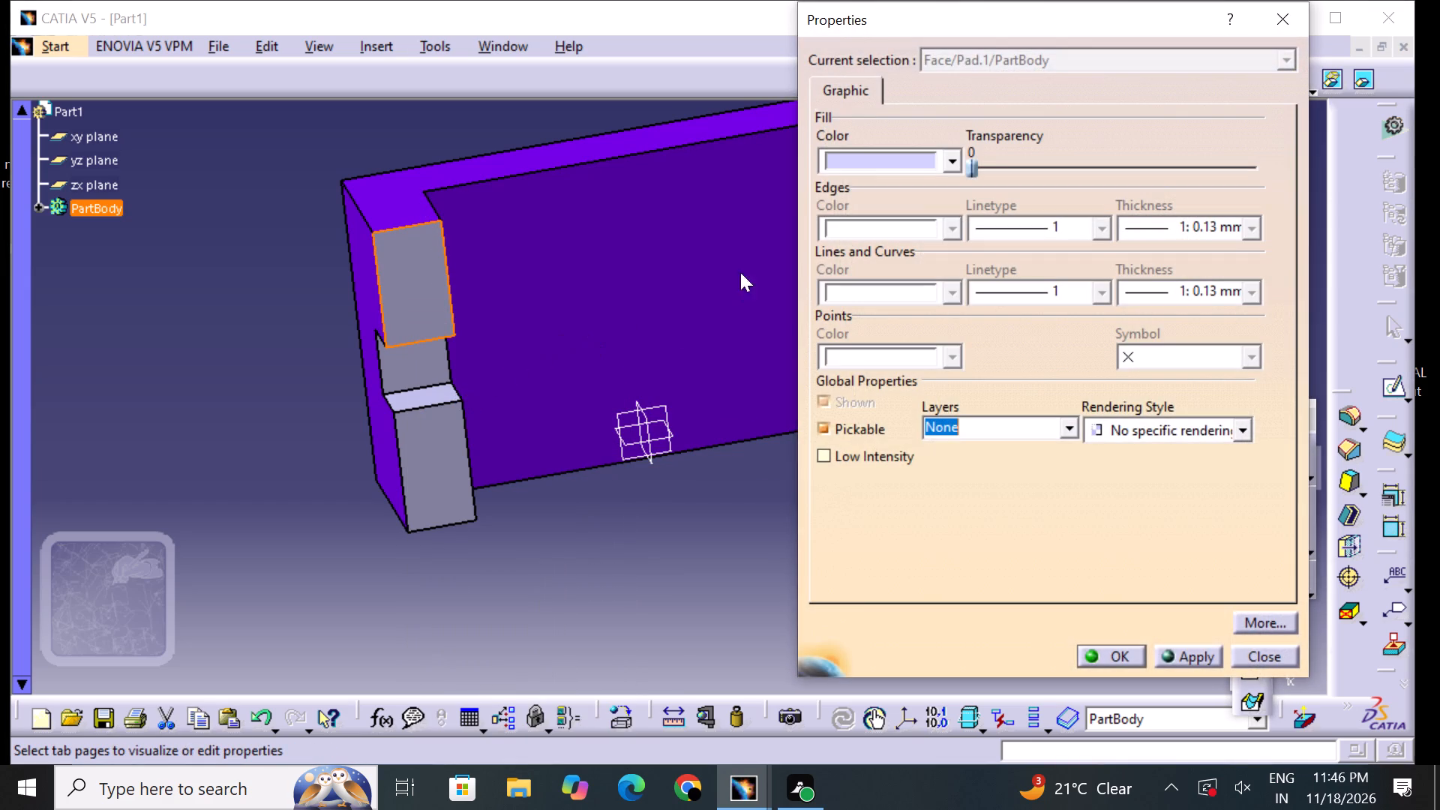
click(886, 164)
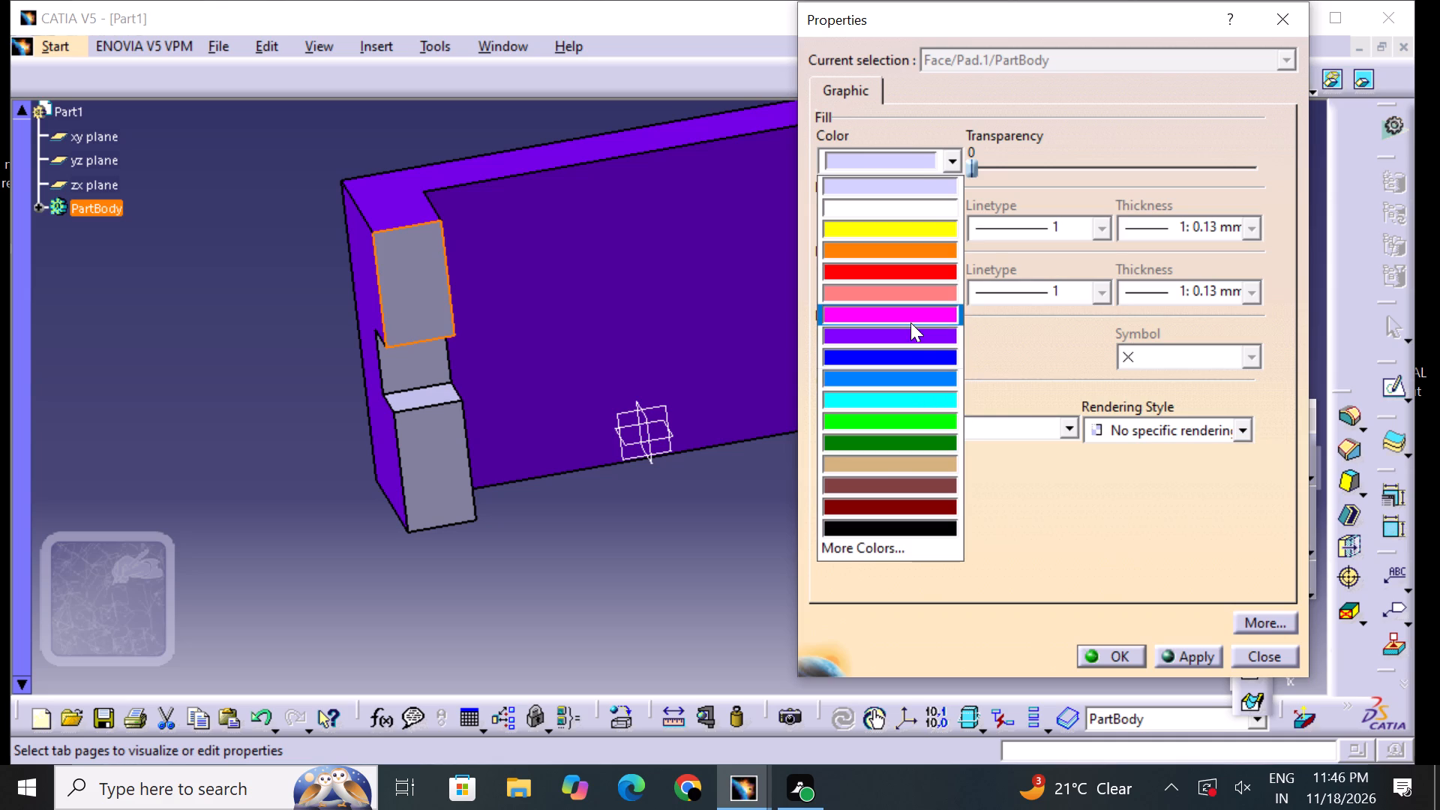
drag(916, 334, 922, 346)
click(1123, 658)
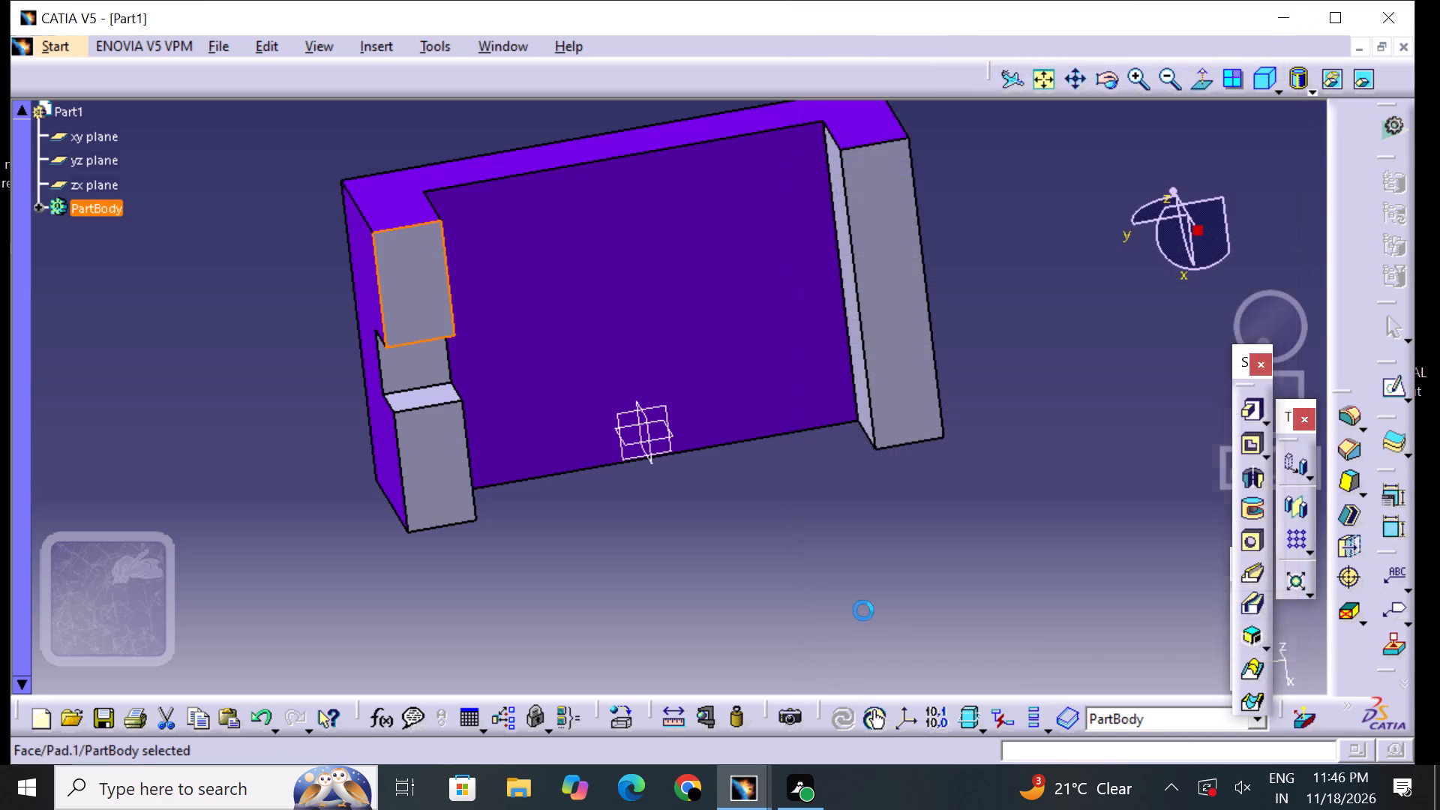
drag(862, 611, 839, 605)
Change the fill colour of the notched leg's other bottom face, nearer the origin planes, to purple.
click(436, 454)
right_click(435, 456)
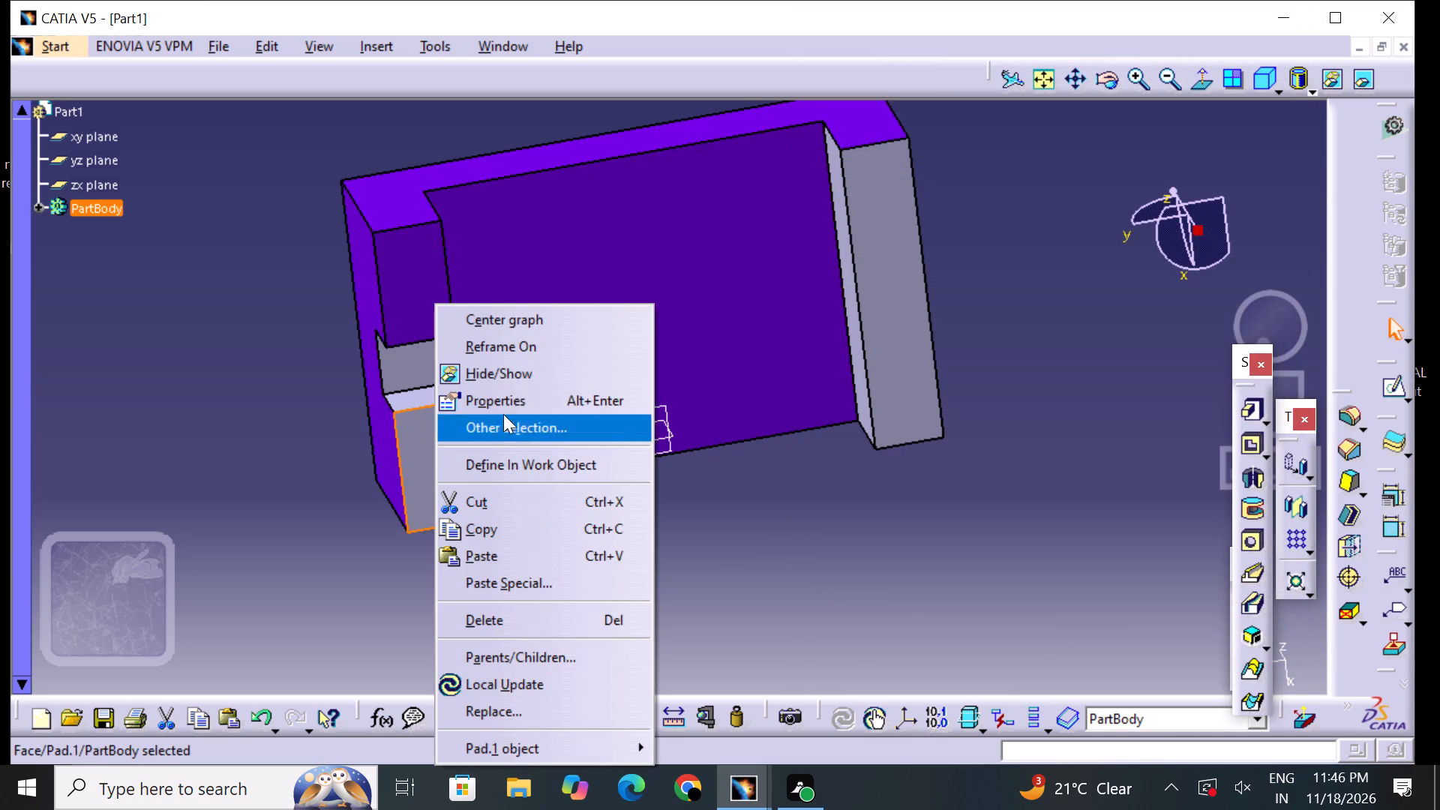
click(506, 409)
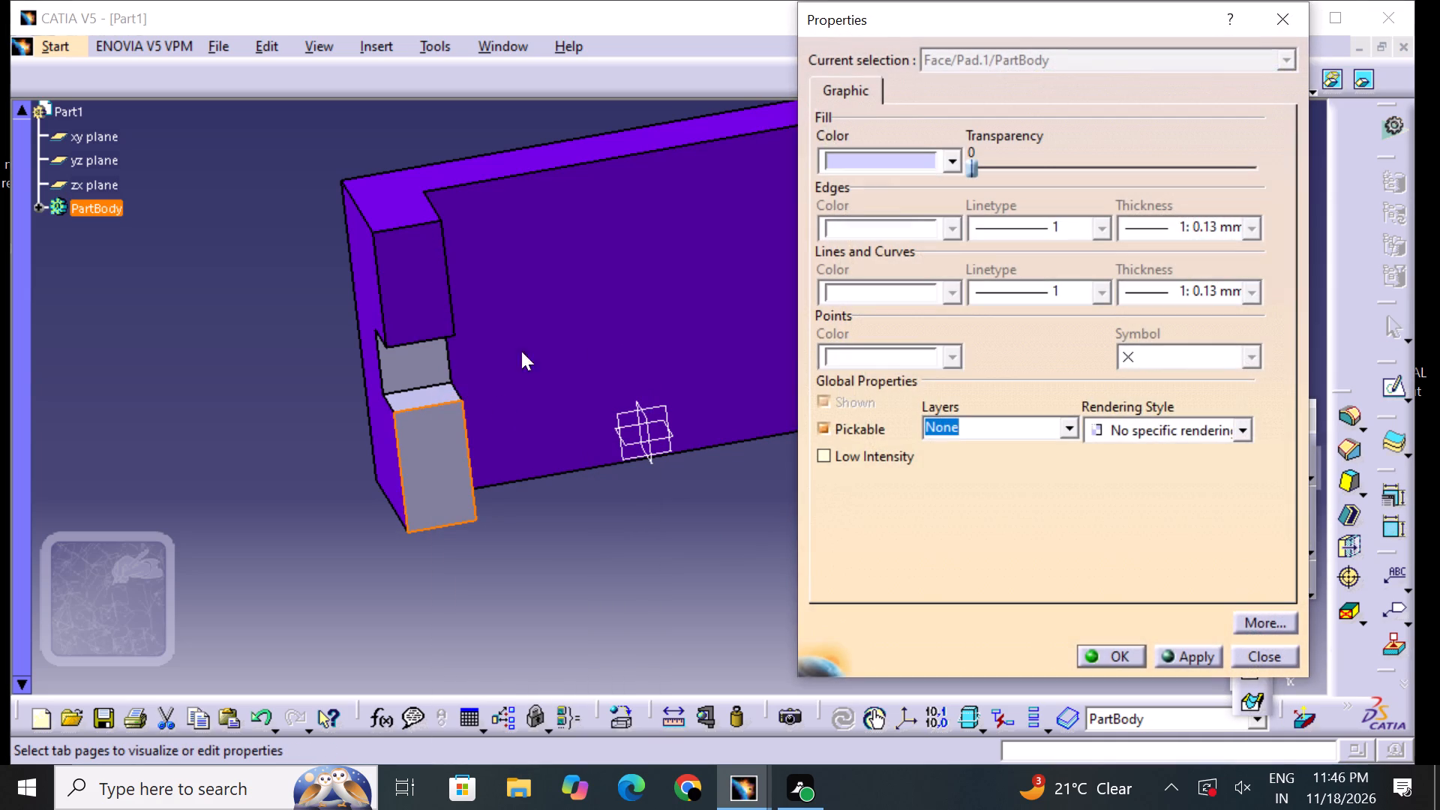
click(882, 163)
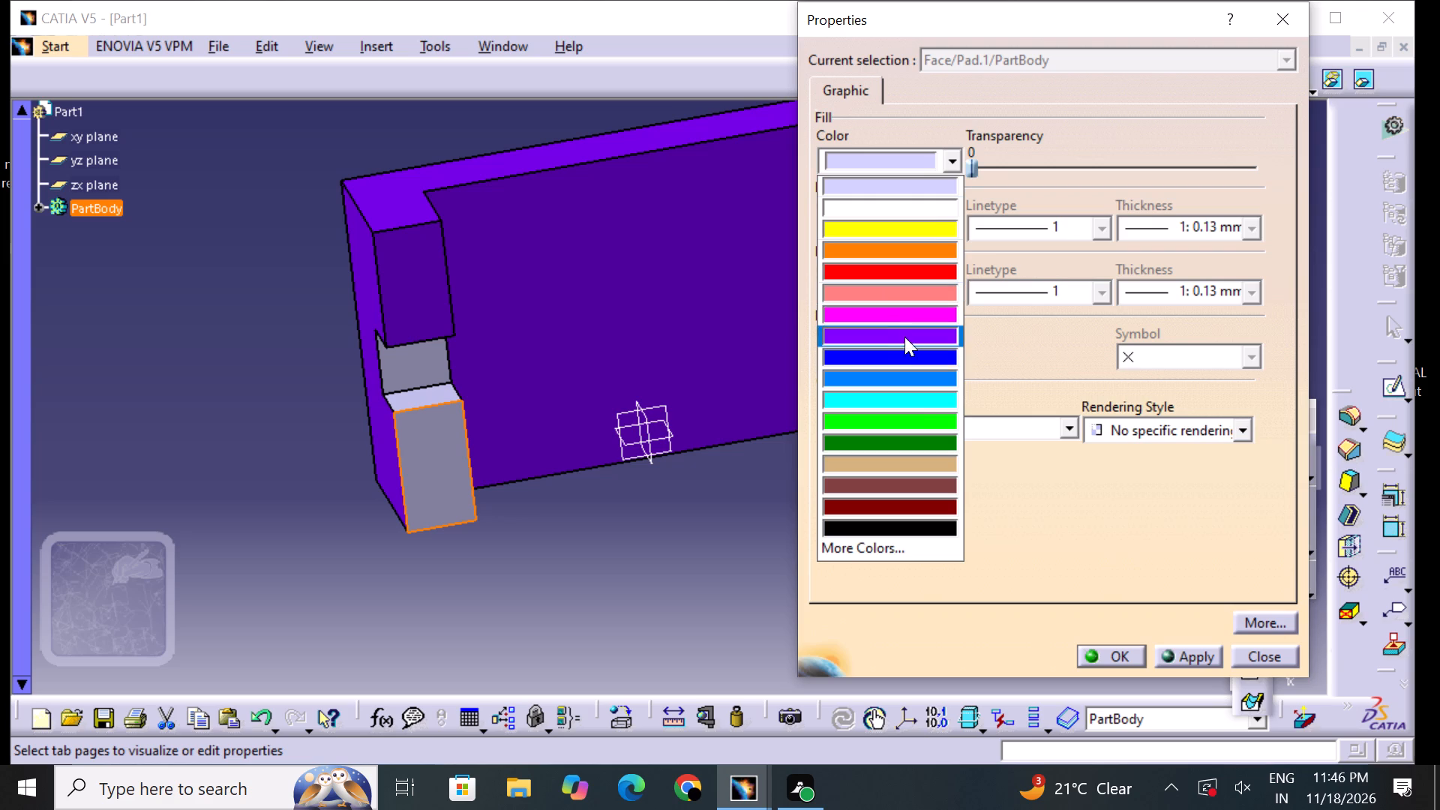
click(909, 331)
click(1106, 646)
click(938, 603)
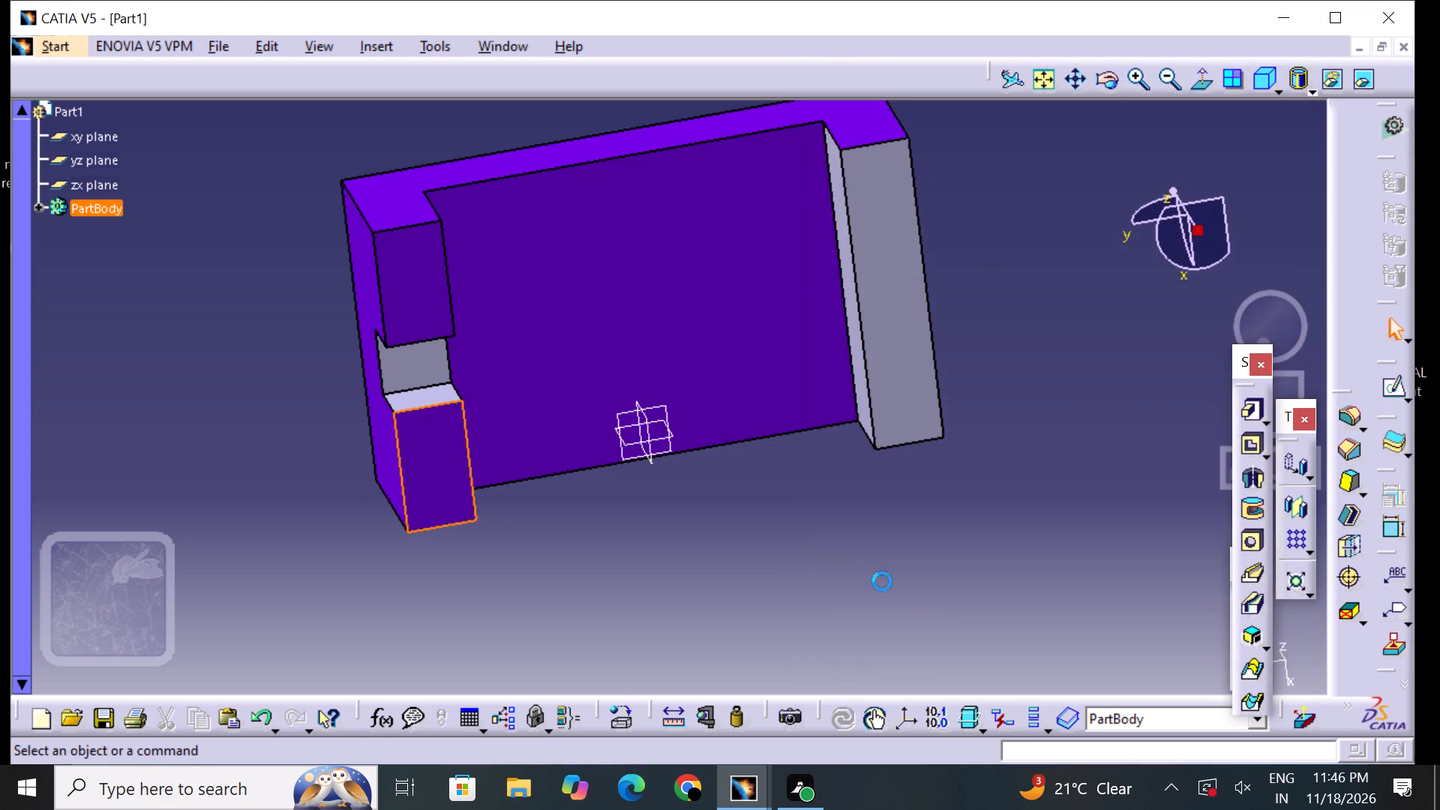
Change the fill colour of the notch pocket's inner ceiling face to purple.
click(427, 370)
right_click(425, 370)
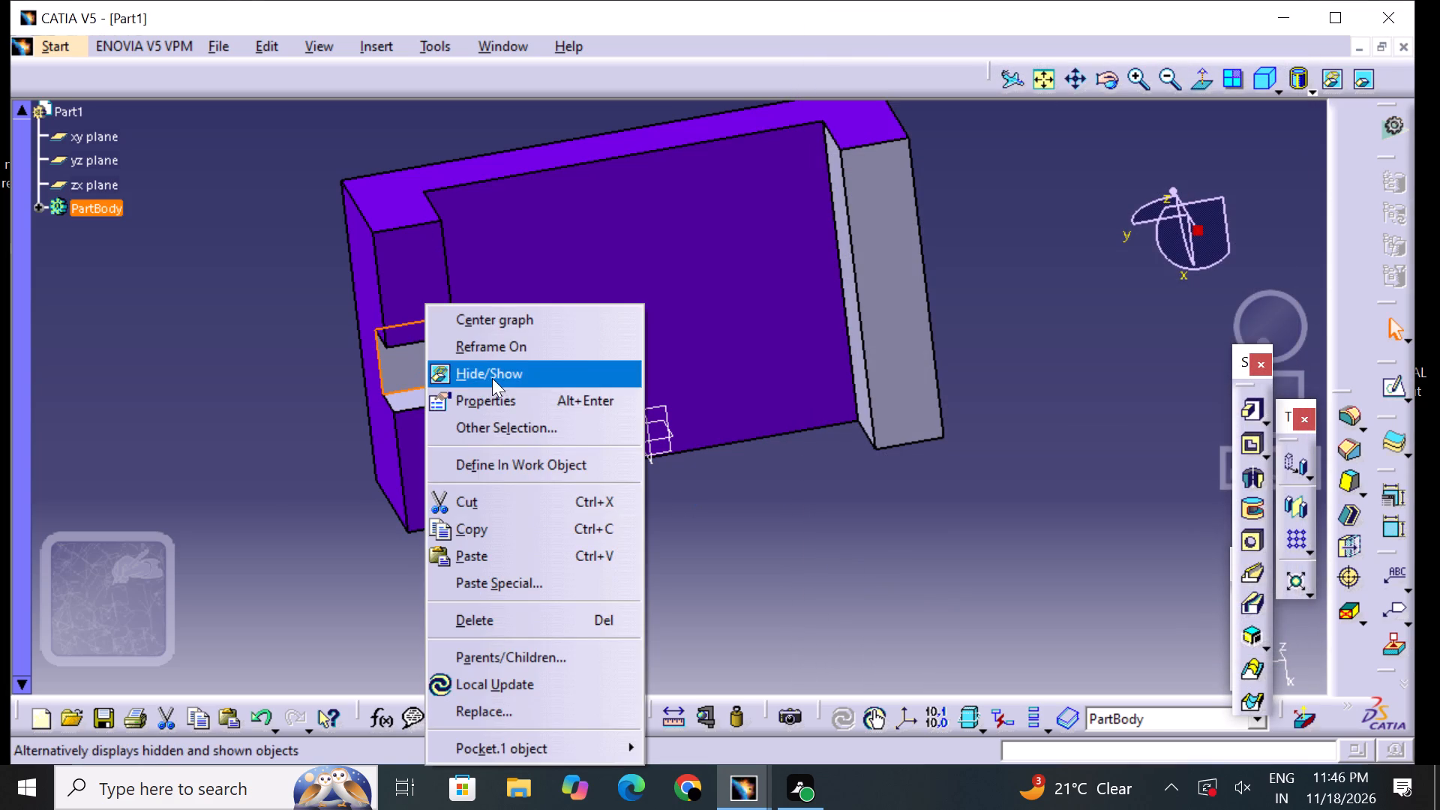
click(504, 406)
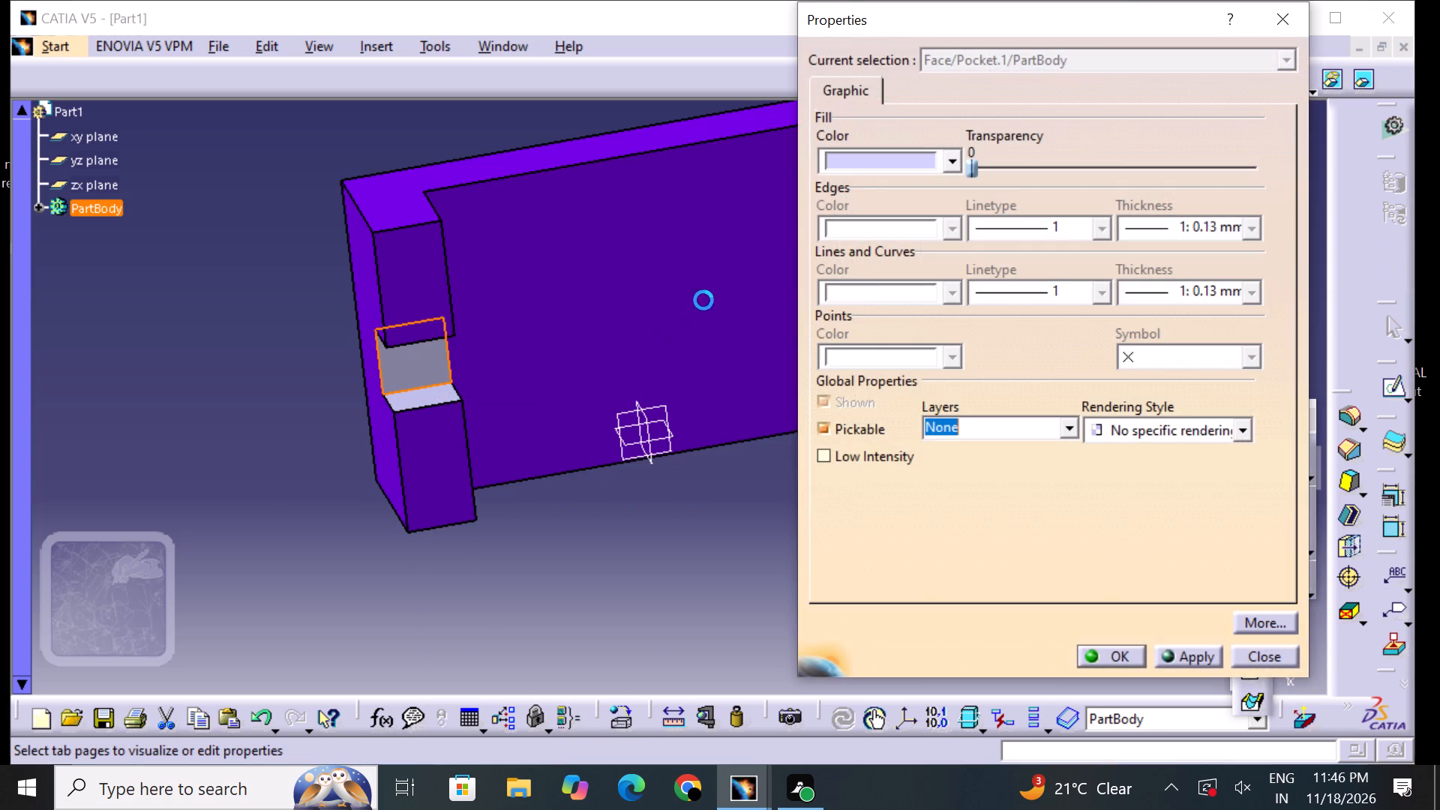
drag(850, 165, 844, 172)
click(892, 336)
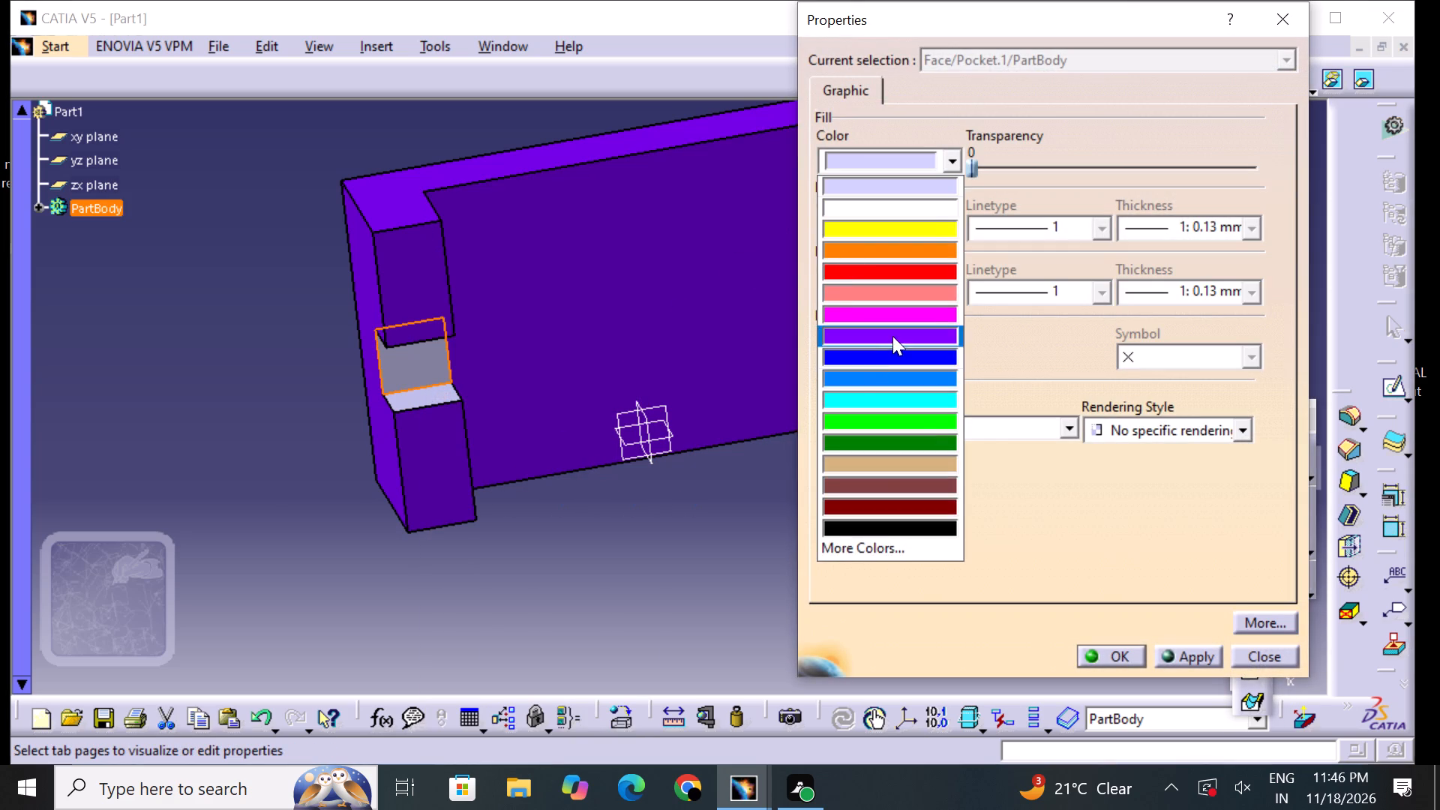
click(1111, 655)
click(933, 595)
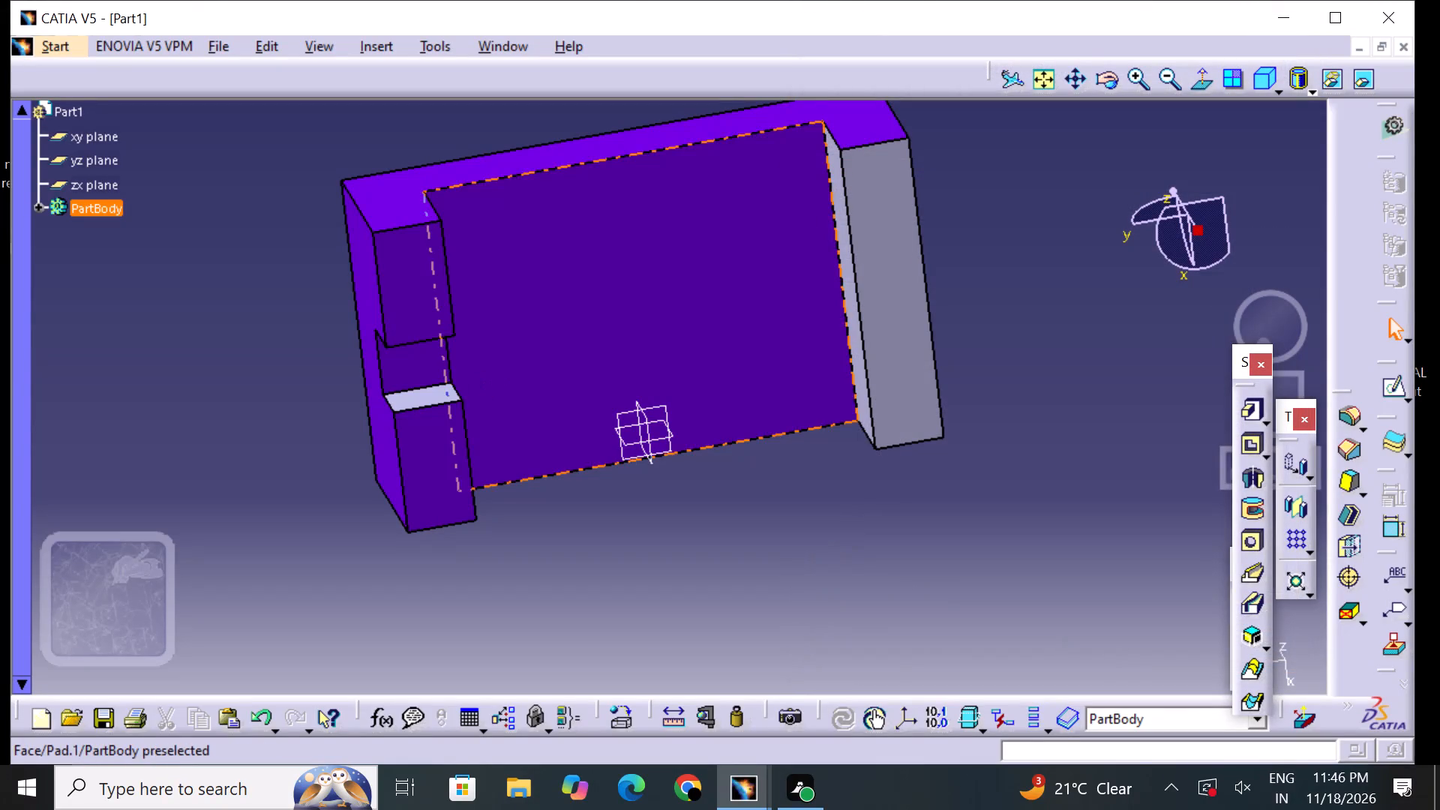
Change the fill colour of the notch pocket's side wall nearer the origin planes to purple.
click(427, 394)
right_click(427, 396)
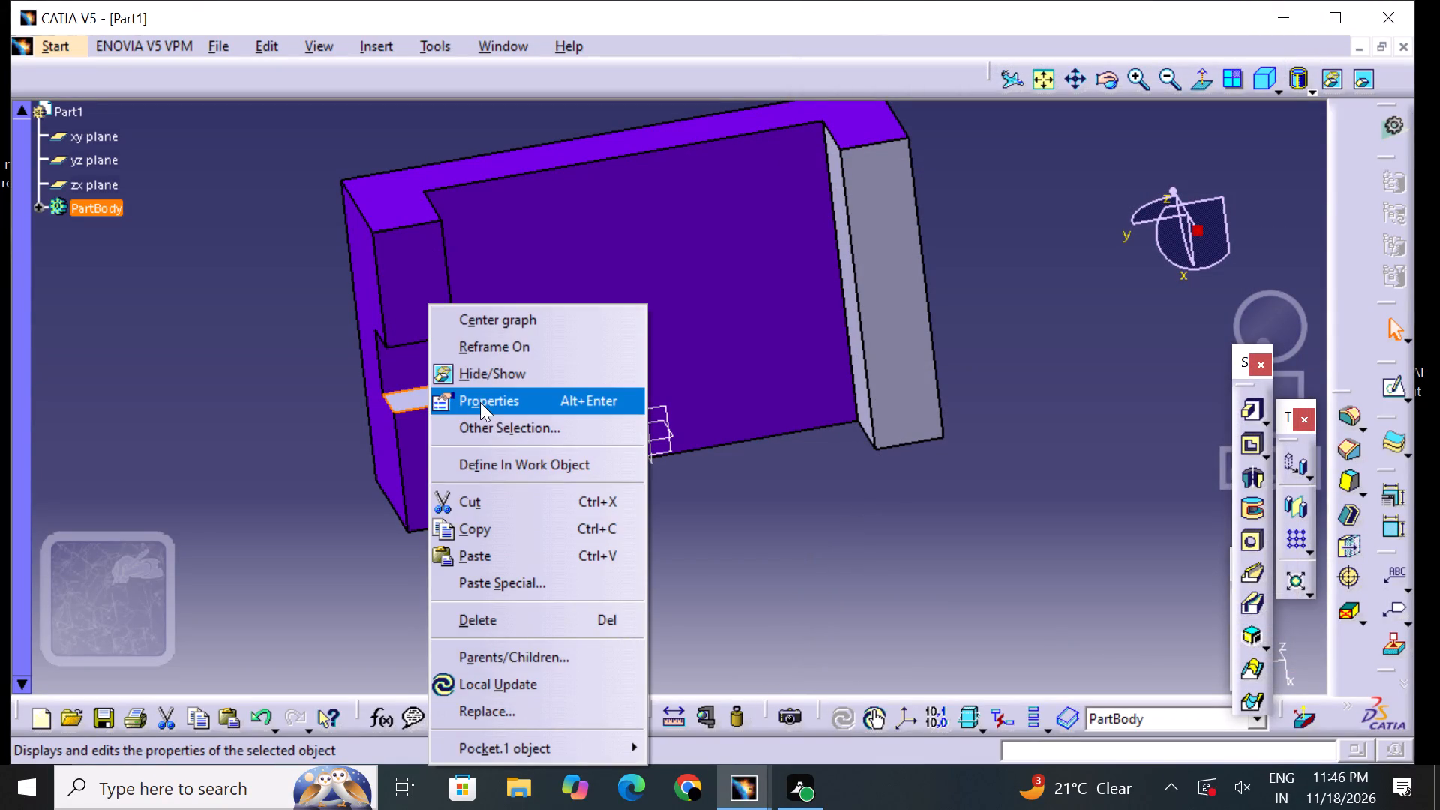
click(486, 402)
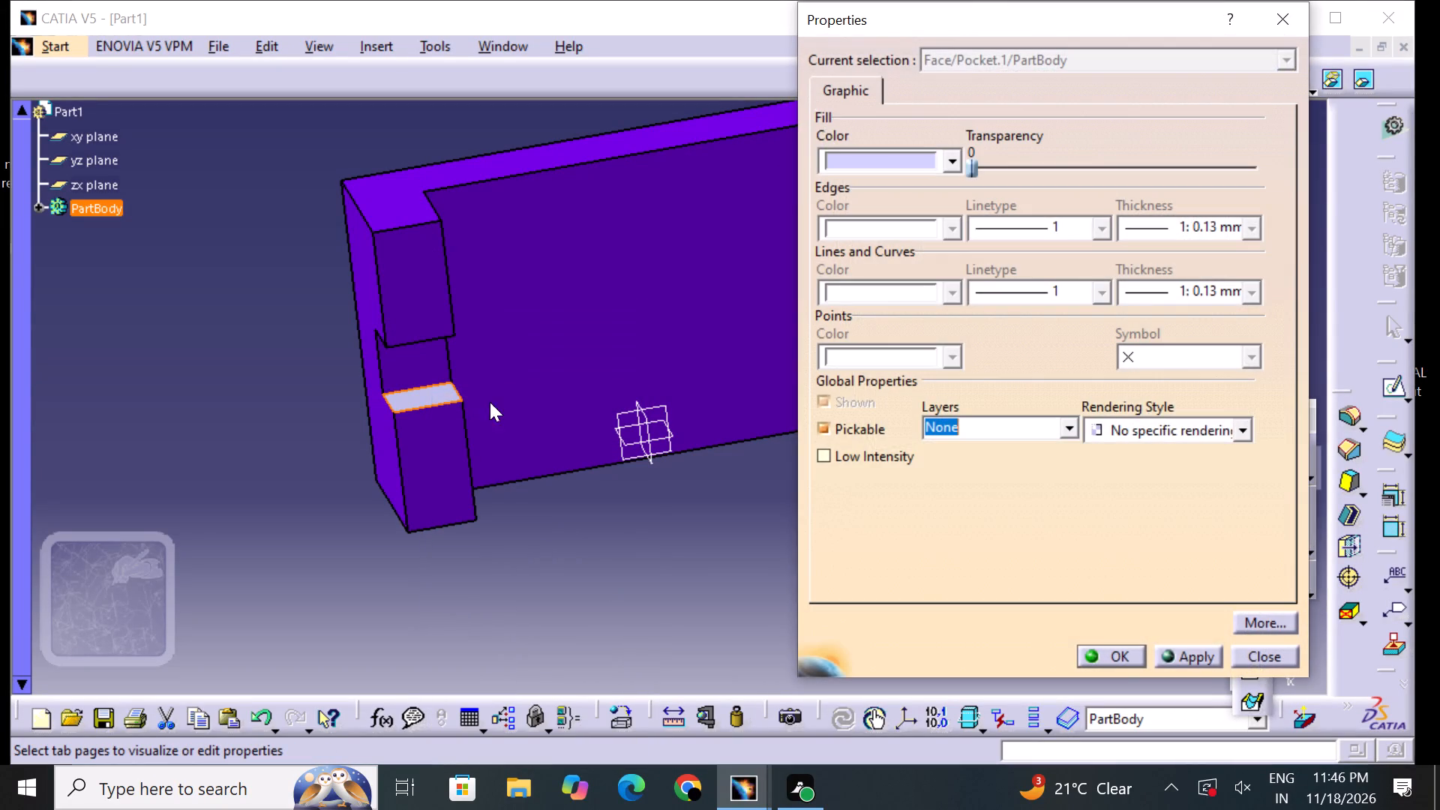
drag(901, 153, 900, 163)
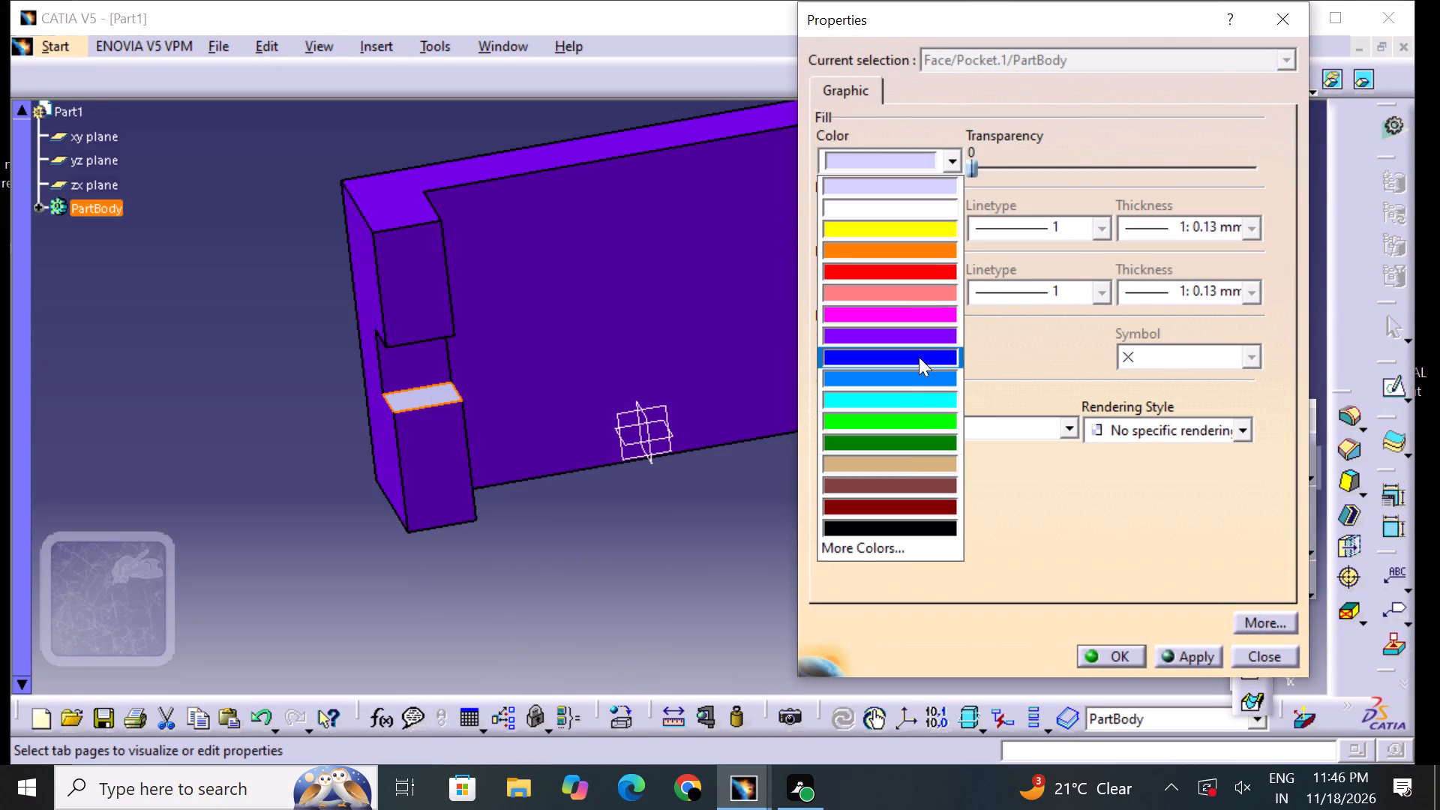
click(915, 340)
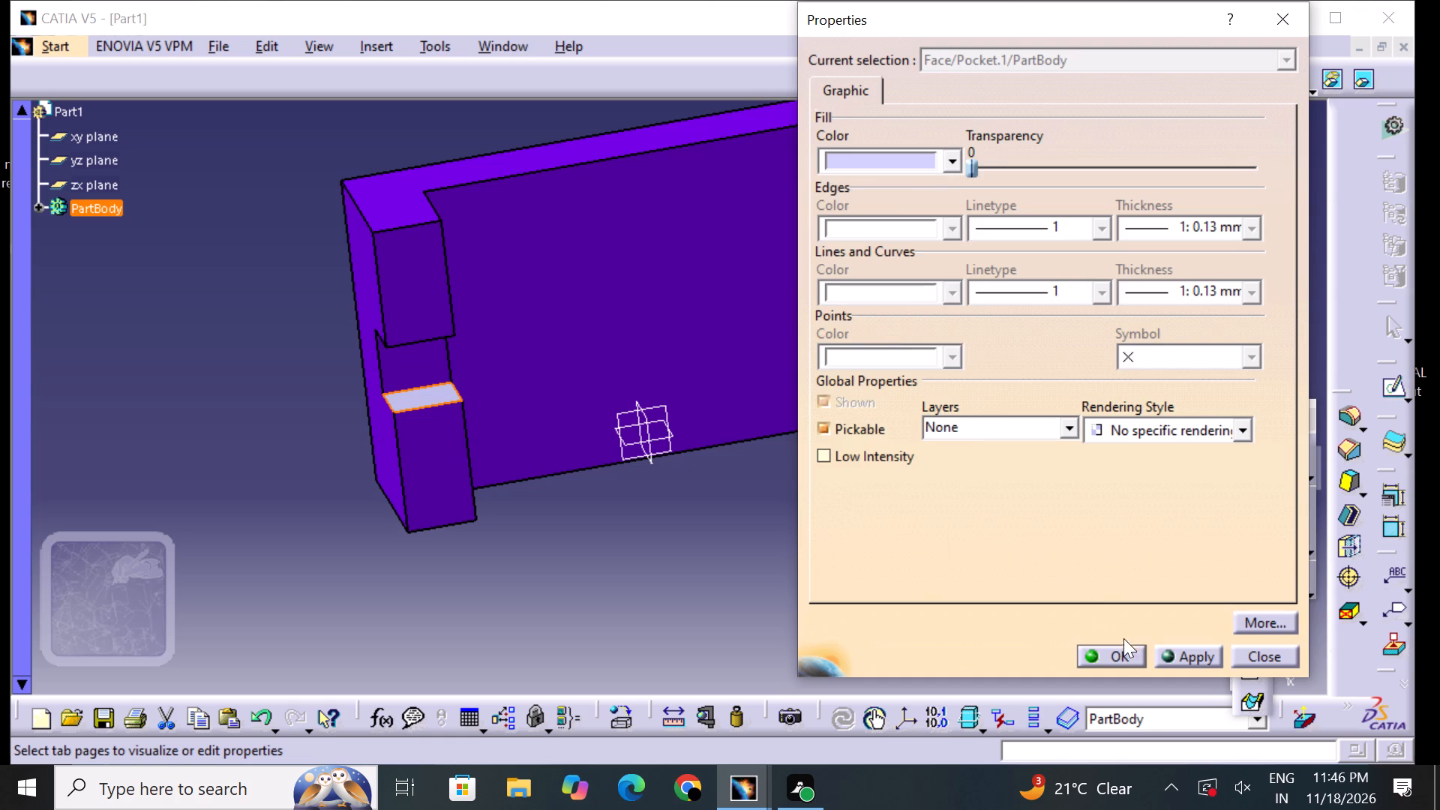
click(1117, 665)
click(754, 604)
Change the fill colour of the notch pocket's opposite side wall, farther from the origin planes, to purple.
middle_drag(673, 580, 671, 574)
right_drag(673, 577, 654, 284)
middle_drag(671, 574, 655, 287)
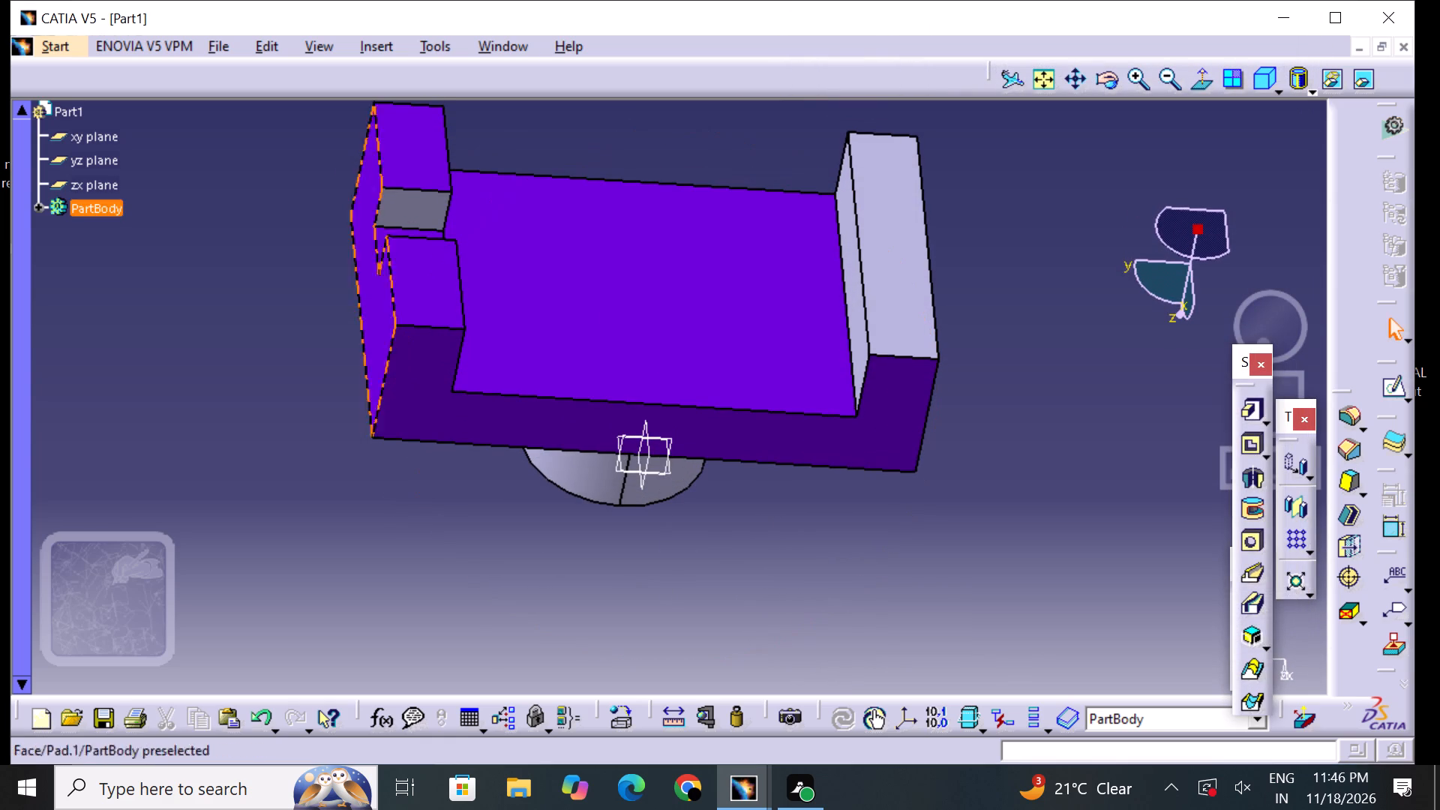
click(417, 215)
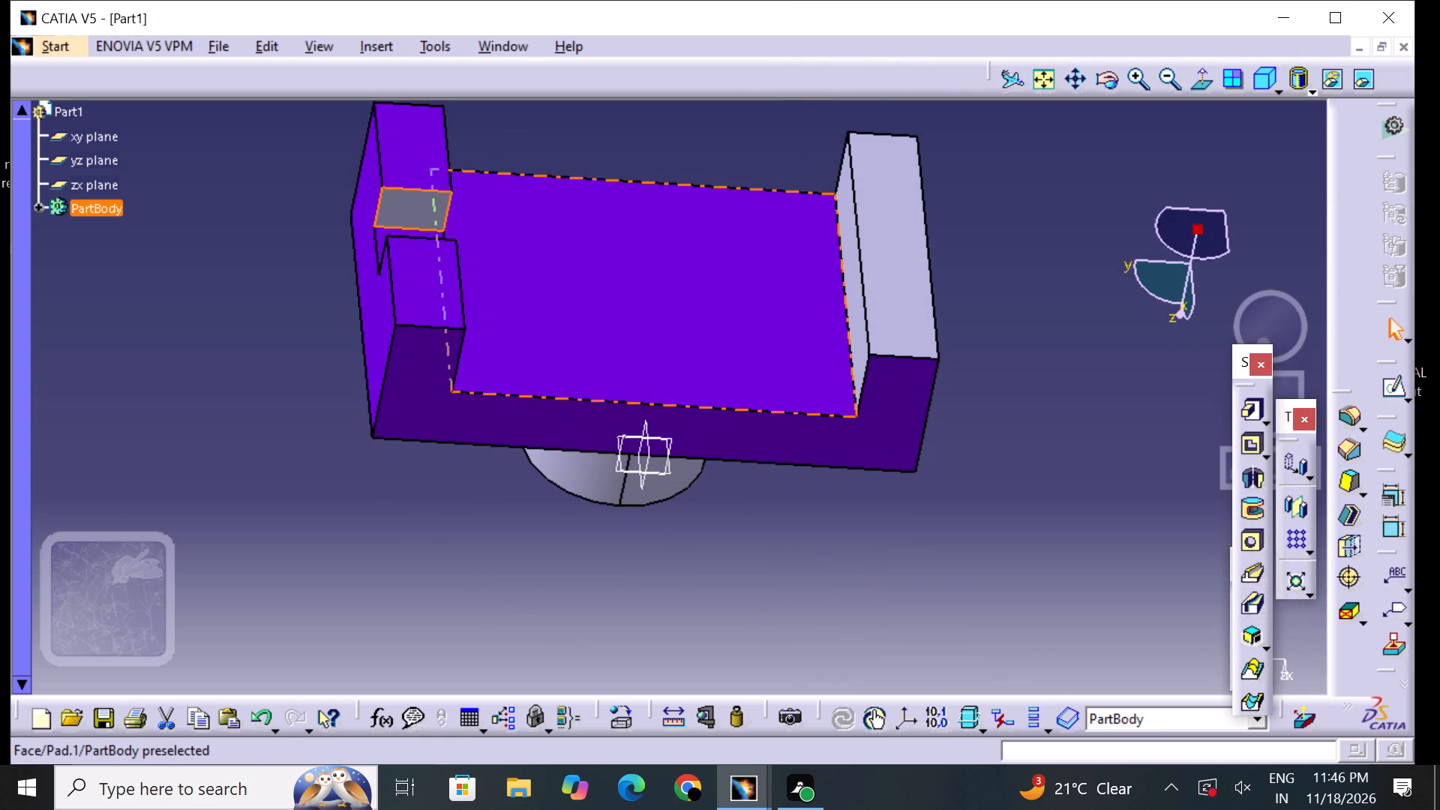
right_click(423, 218)
click(514, 313)
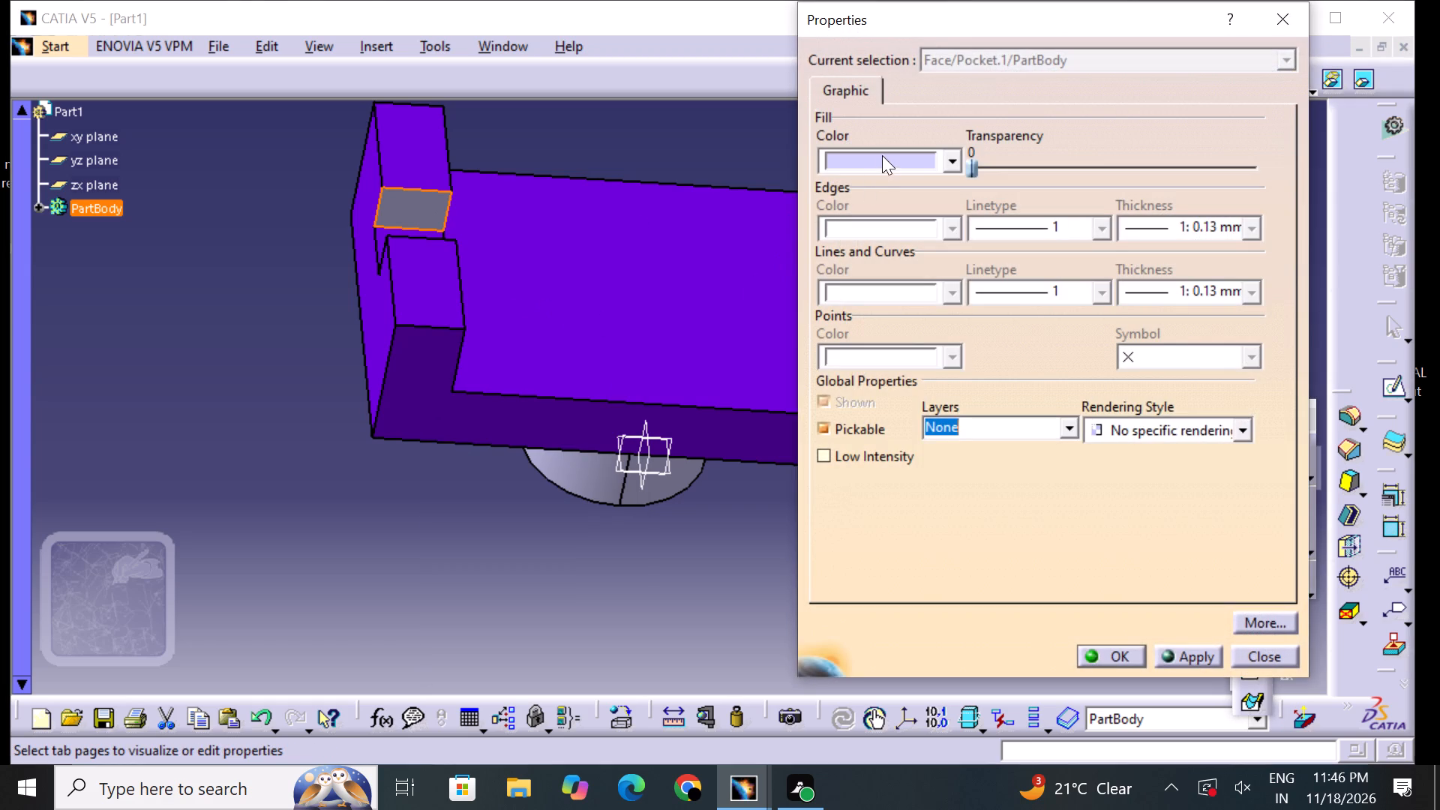
click(882, 155)
click(904, 335)
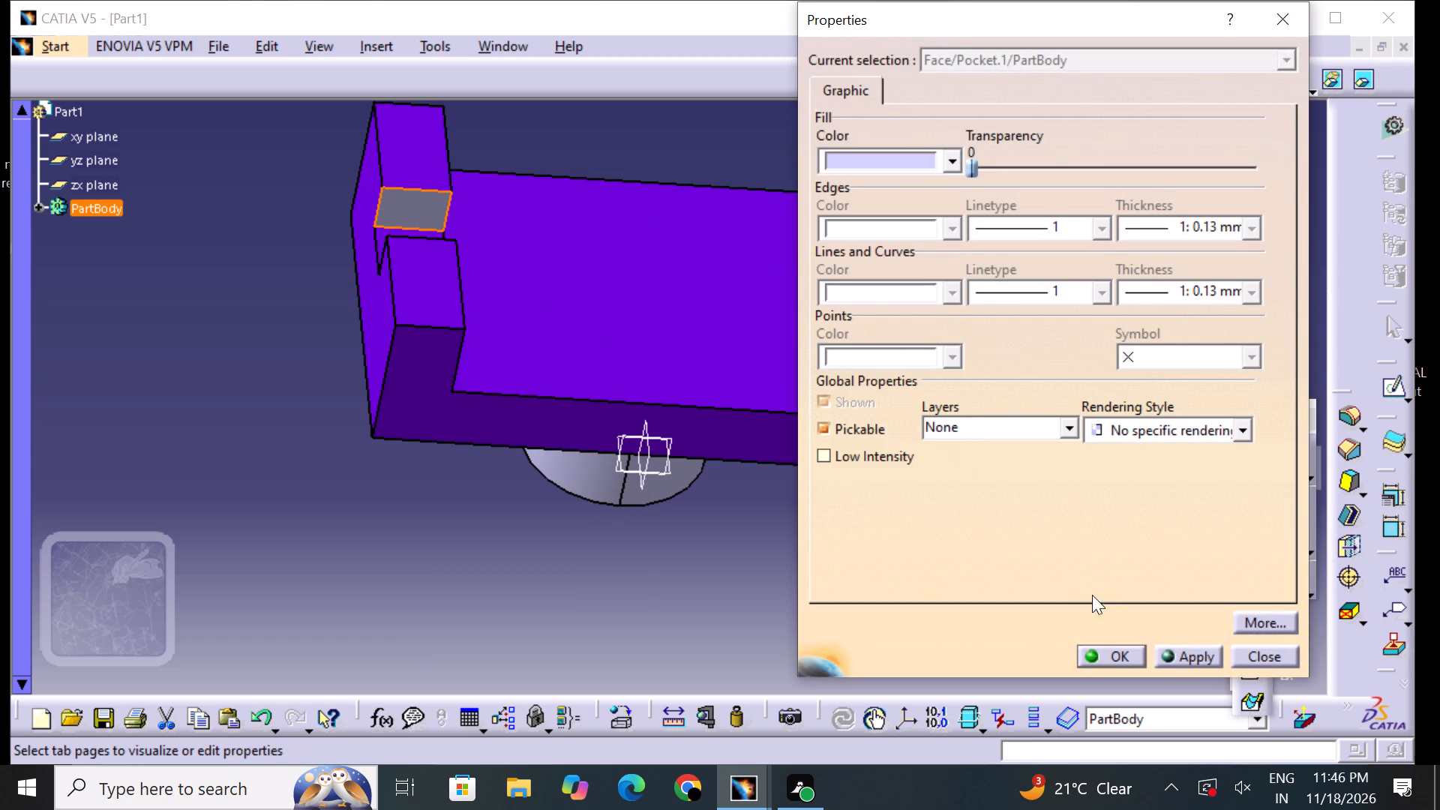
click(1099, 652)
click(974, 615)
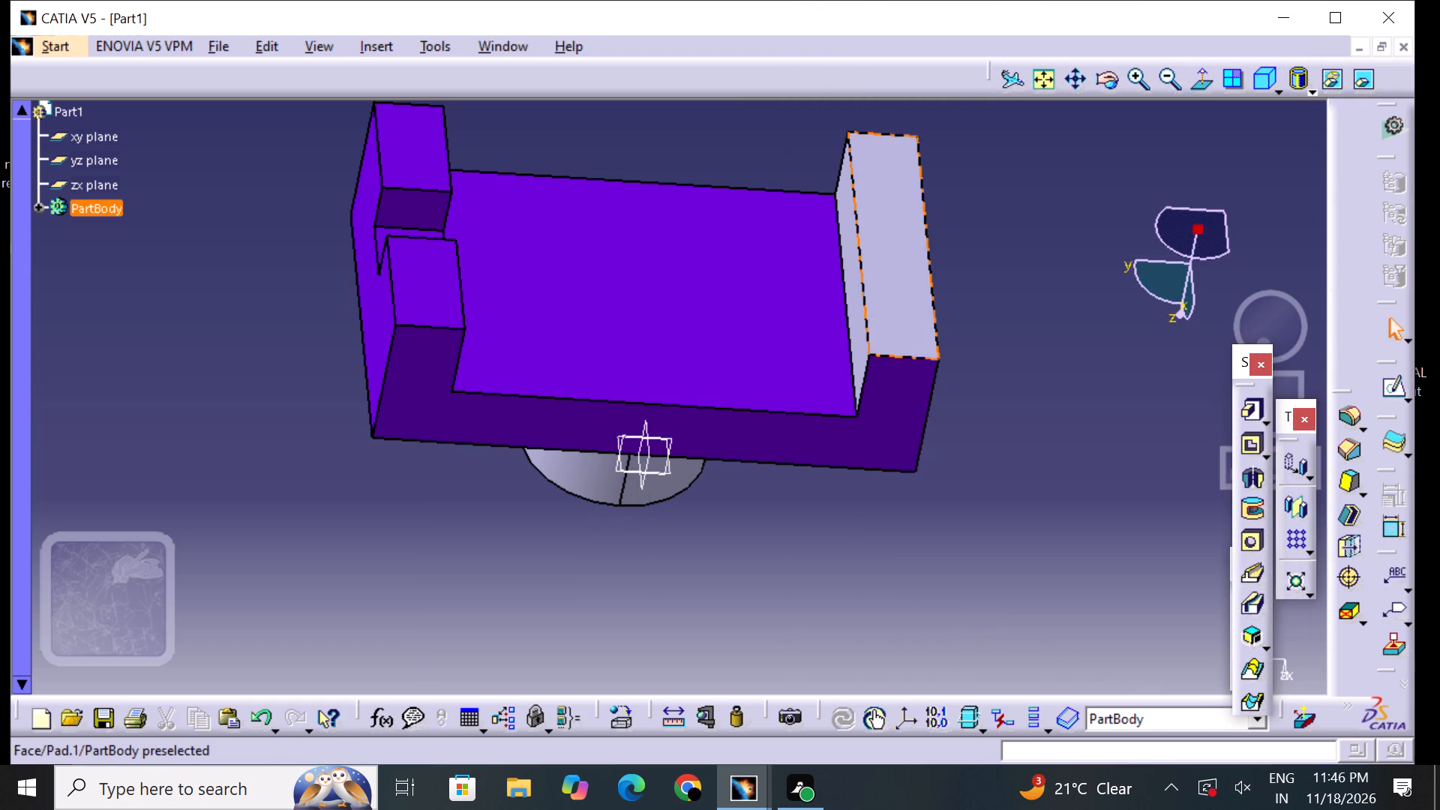
Change the fill colour of the bottom face of the leg without a notch to purple.
click(902, 288)
right_click(902, 289)
click(961, 381)
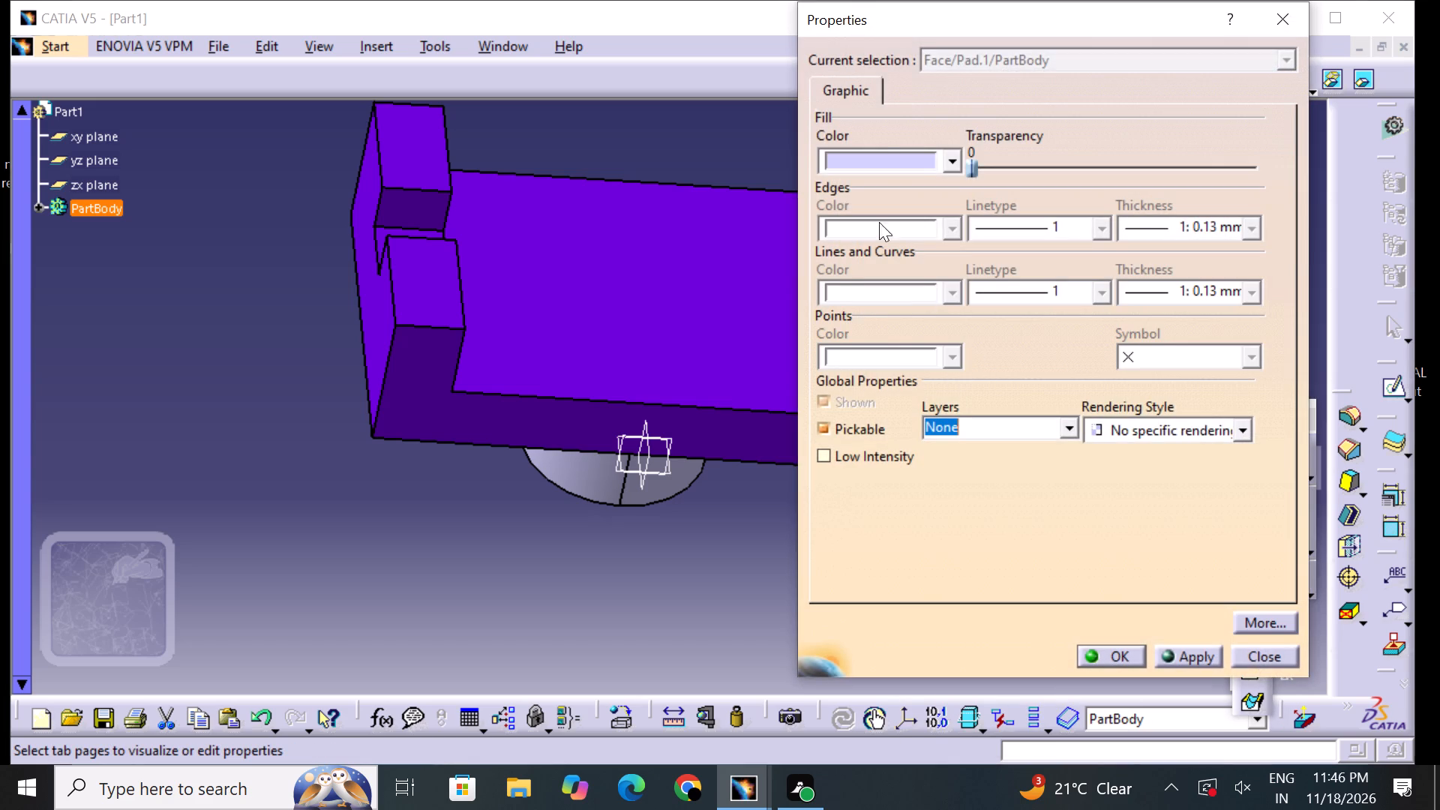
click(892, 165)
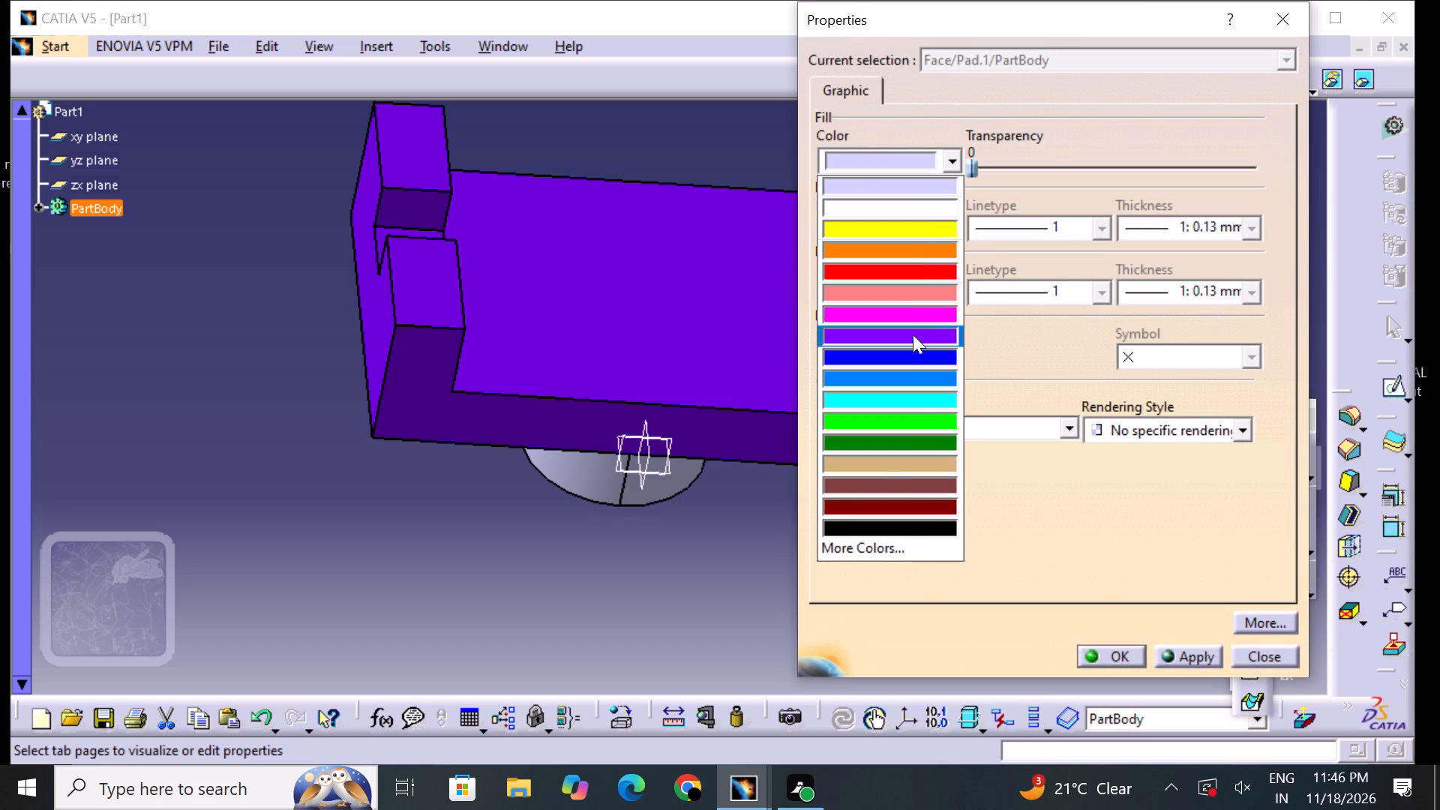
click(913, 335)
click(1101, 662)
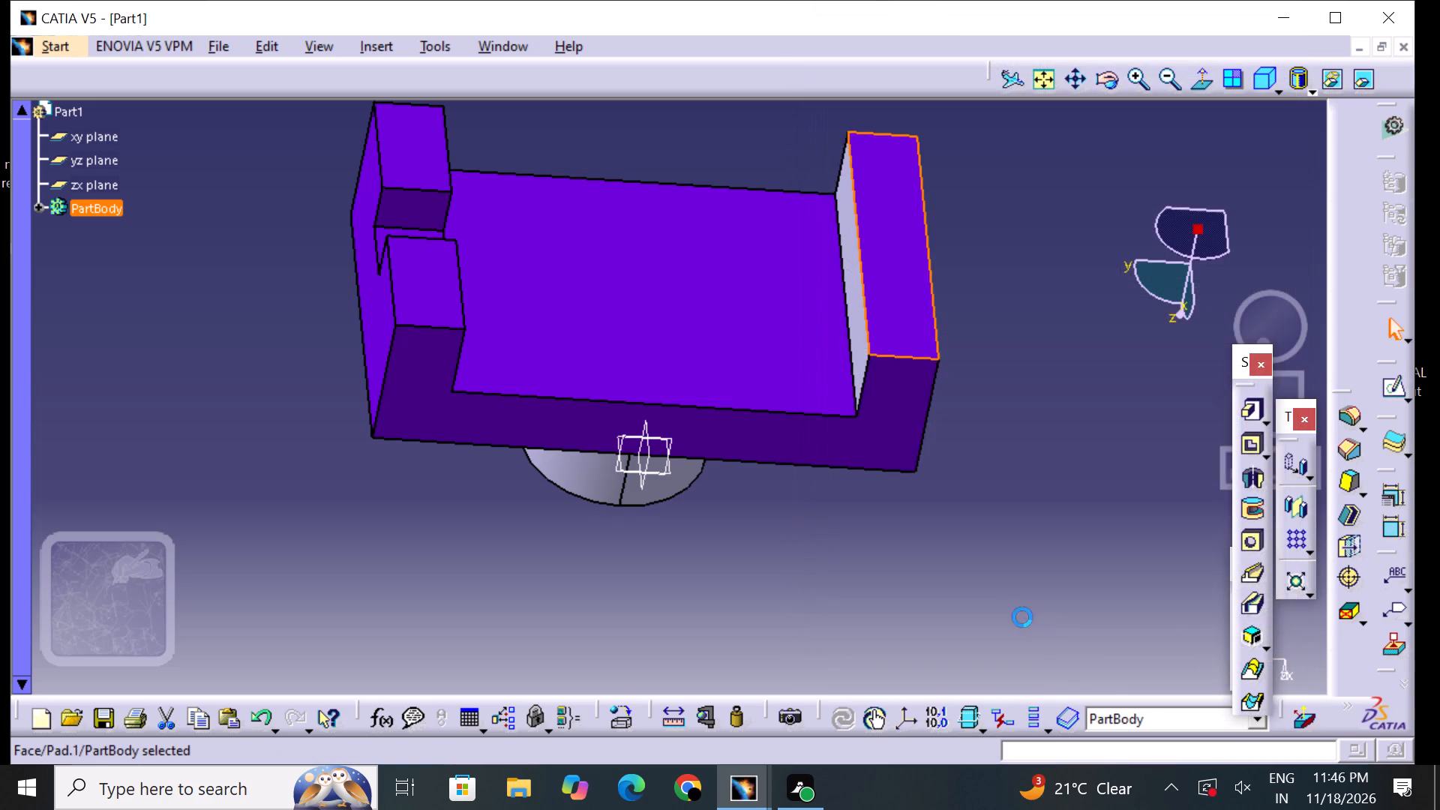
click(1006, 611)
Change the fill colour of the unnotched leg's inner side face, facing the notched leg, to purple.
middle_drag(862, 508, 889, 493)
right_drag(859, 505, 889, 493)
middle_drag(773, 274, 862, 271)
right_drag(773, 272, 864, 271)
click(839, 352)
right_click(840, 356)
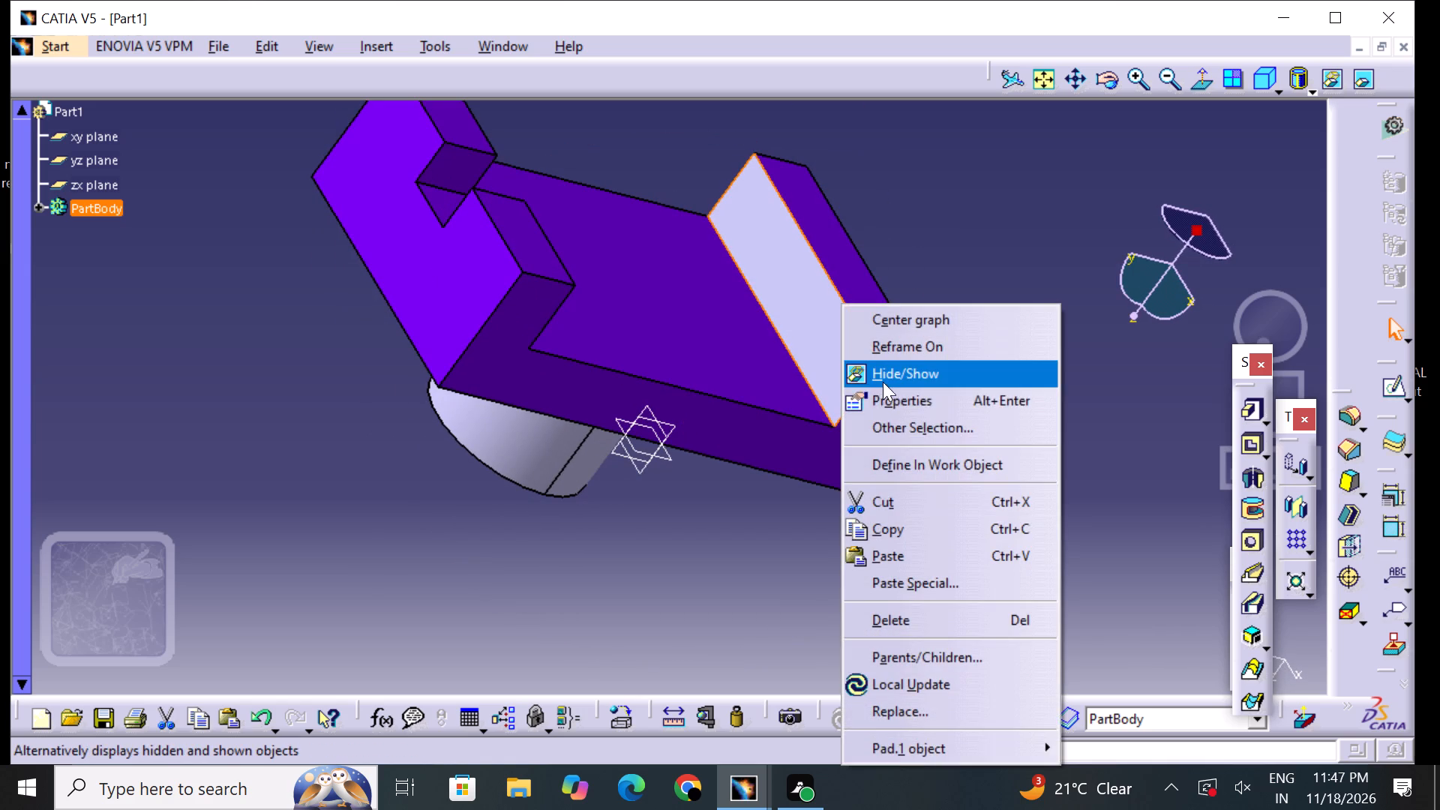
click(917, 410)
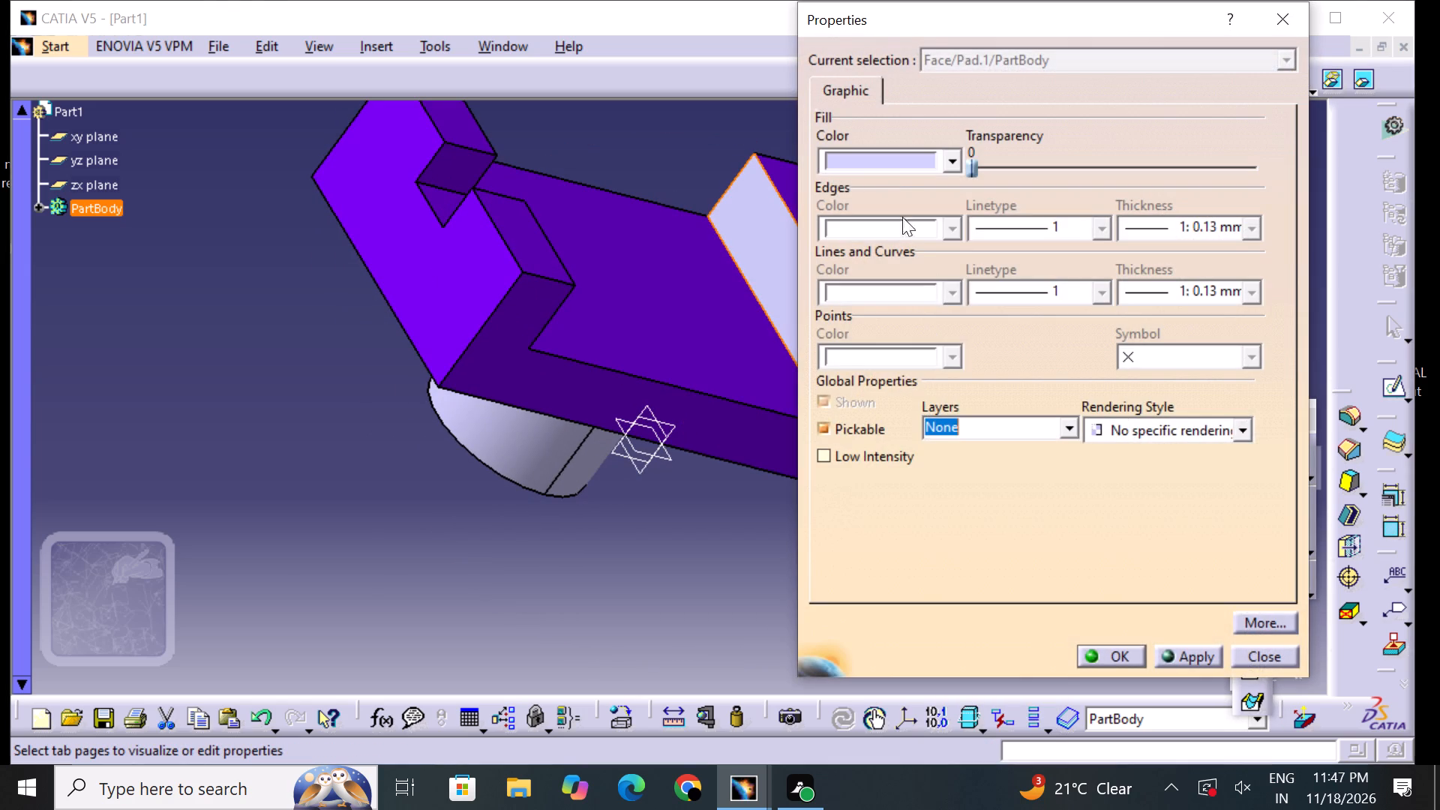
click(888, 170)
click(932, 337)
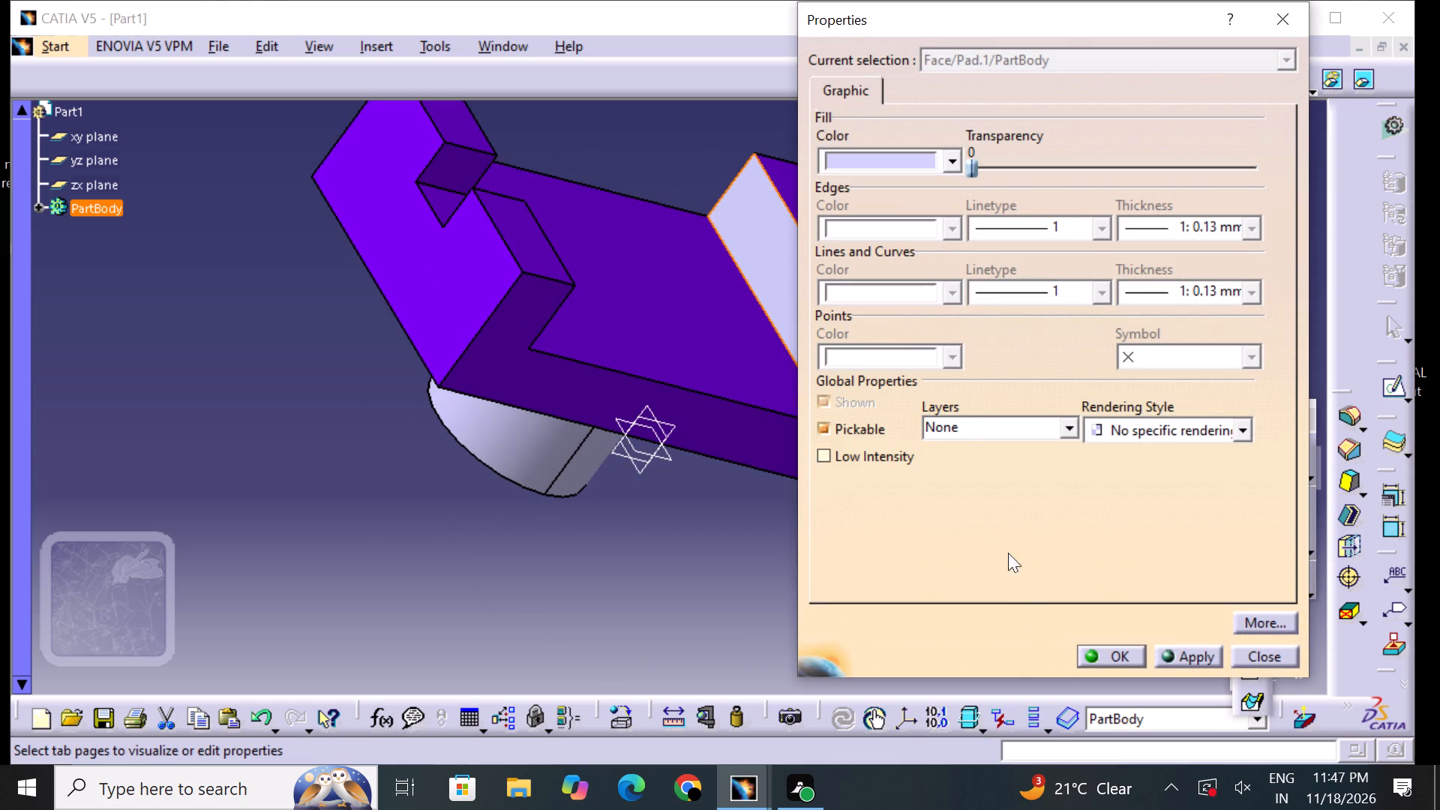
click(1116, 650)
click(963, 599)
Change the fill colour of the notched leg's inner side face, facing the unnotched leg, to purple.
middle_drag(983, 511, 469, 343)
right_drag(984, 508, 475, 344)
click(538, 324)
right_click(539, 324)
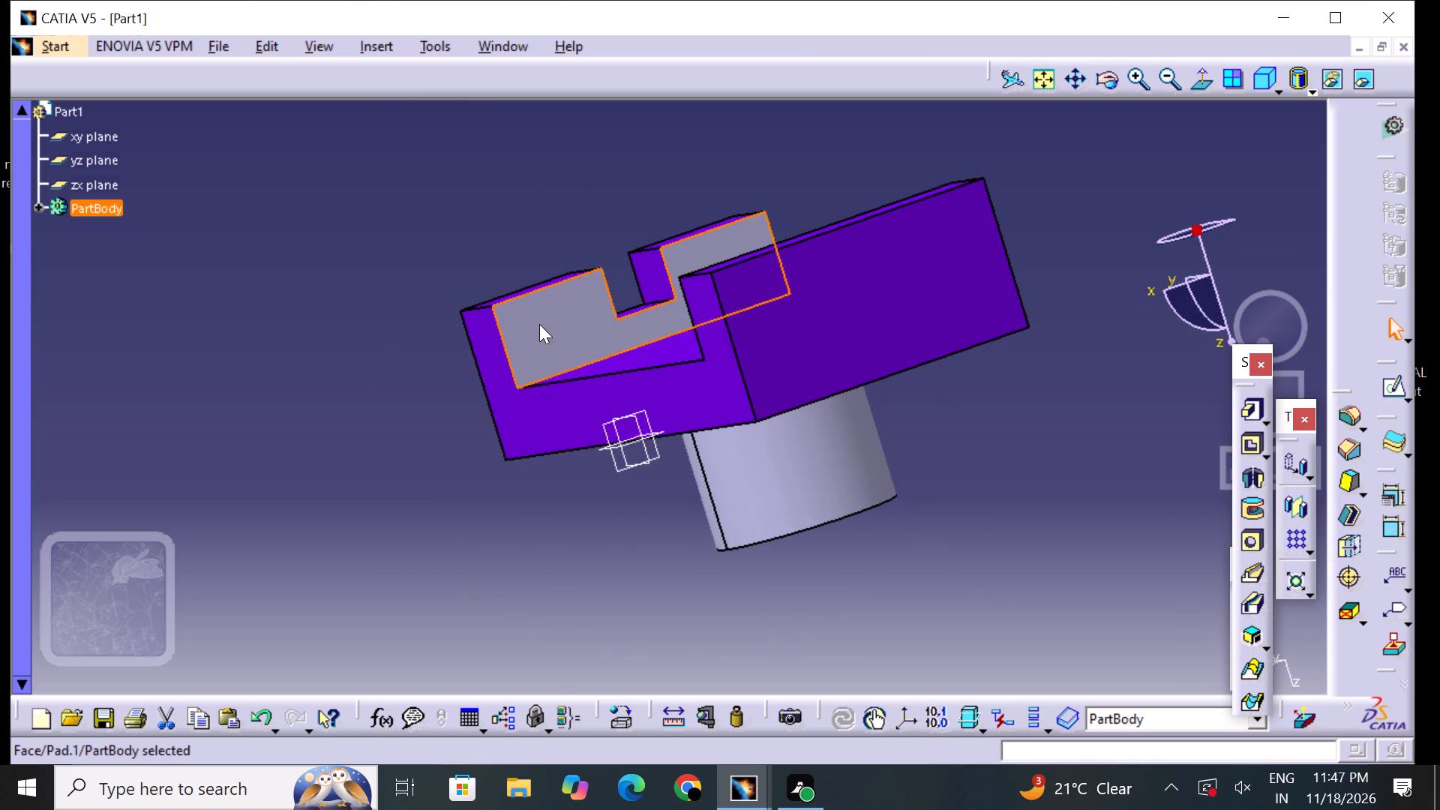
click(643, 397)
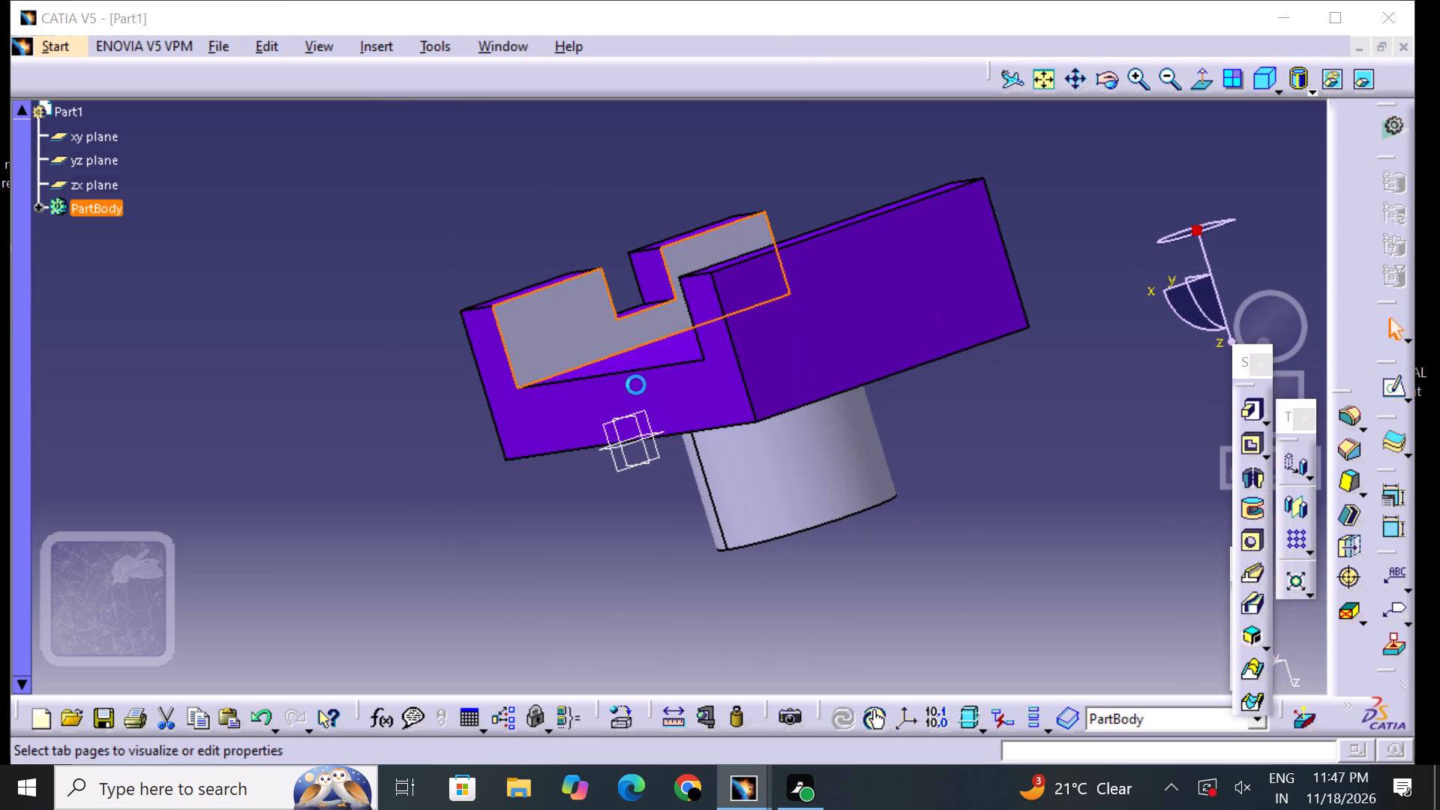
click(875, 167)
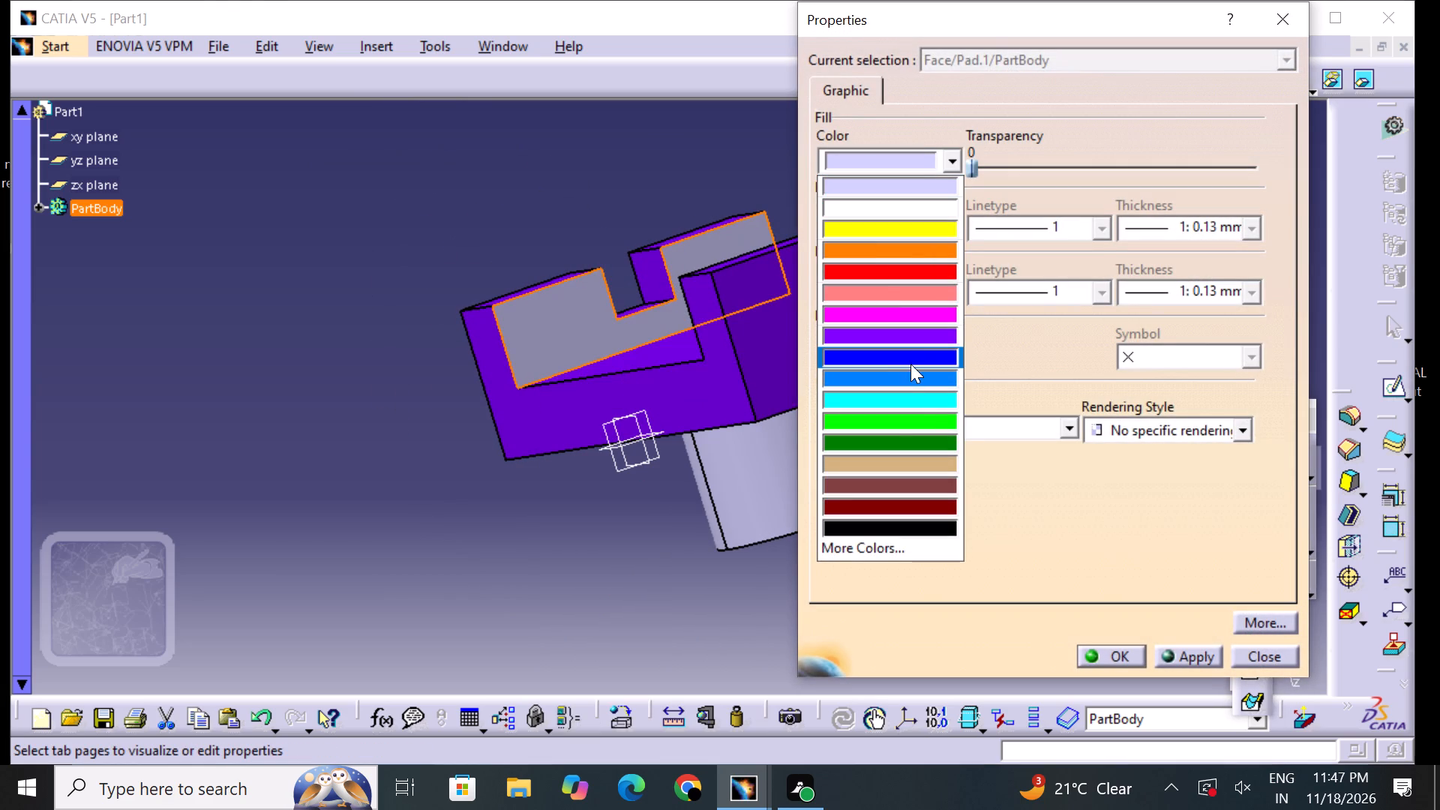
click(922, 337)
click(1113, 647)
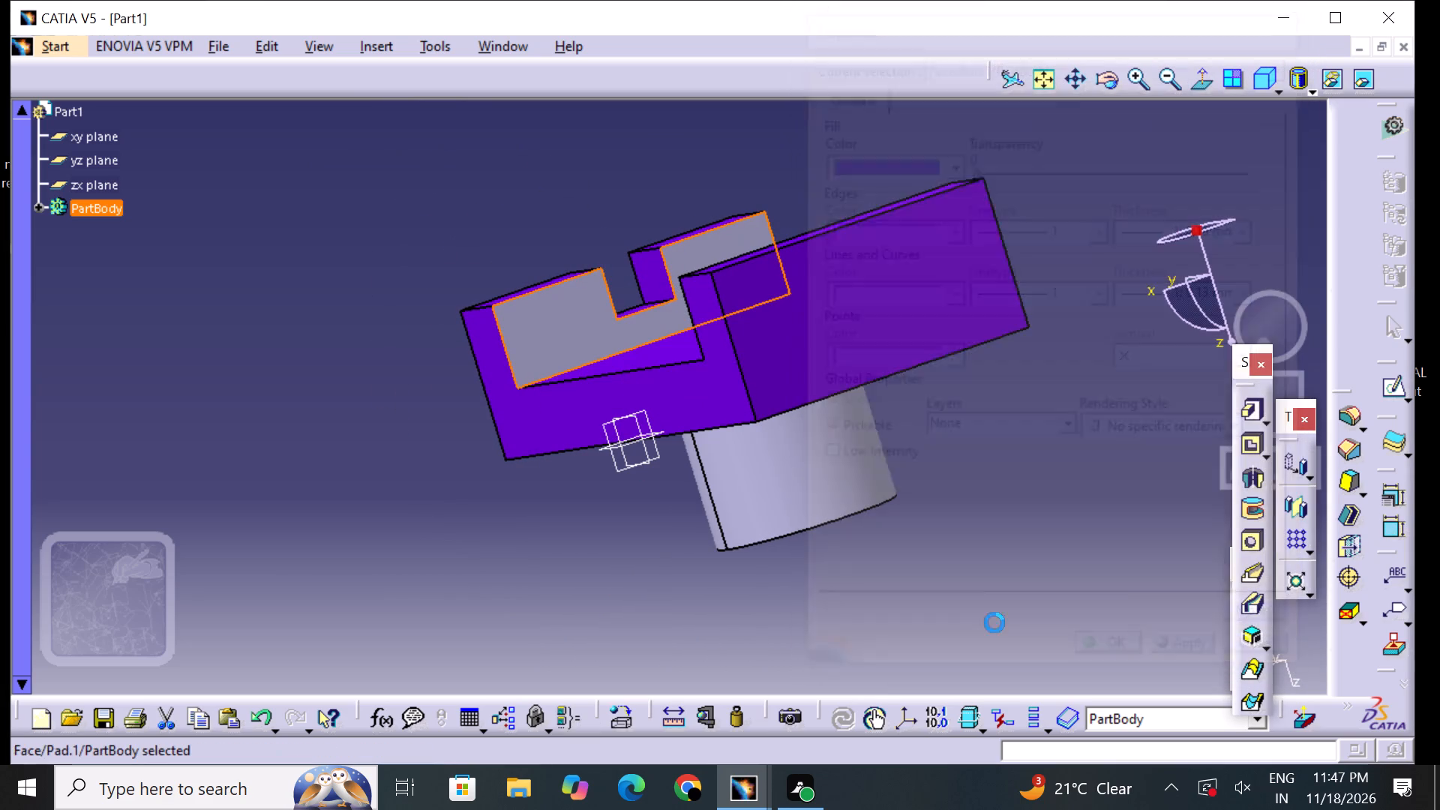
click(968, 616)
Change the fill colour of the cylindrical boss's ring-shaped top face to purple.
middle_drag(1052, 416, 400, 260)
right_drag(1036, 395, 400, 260)
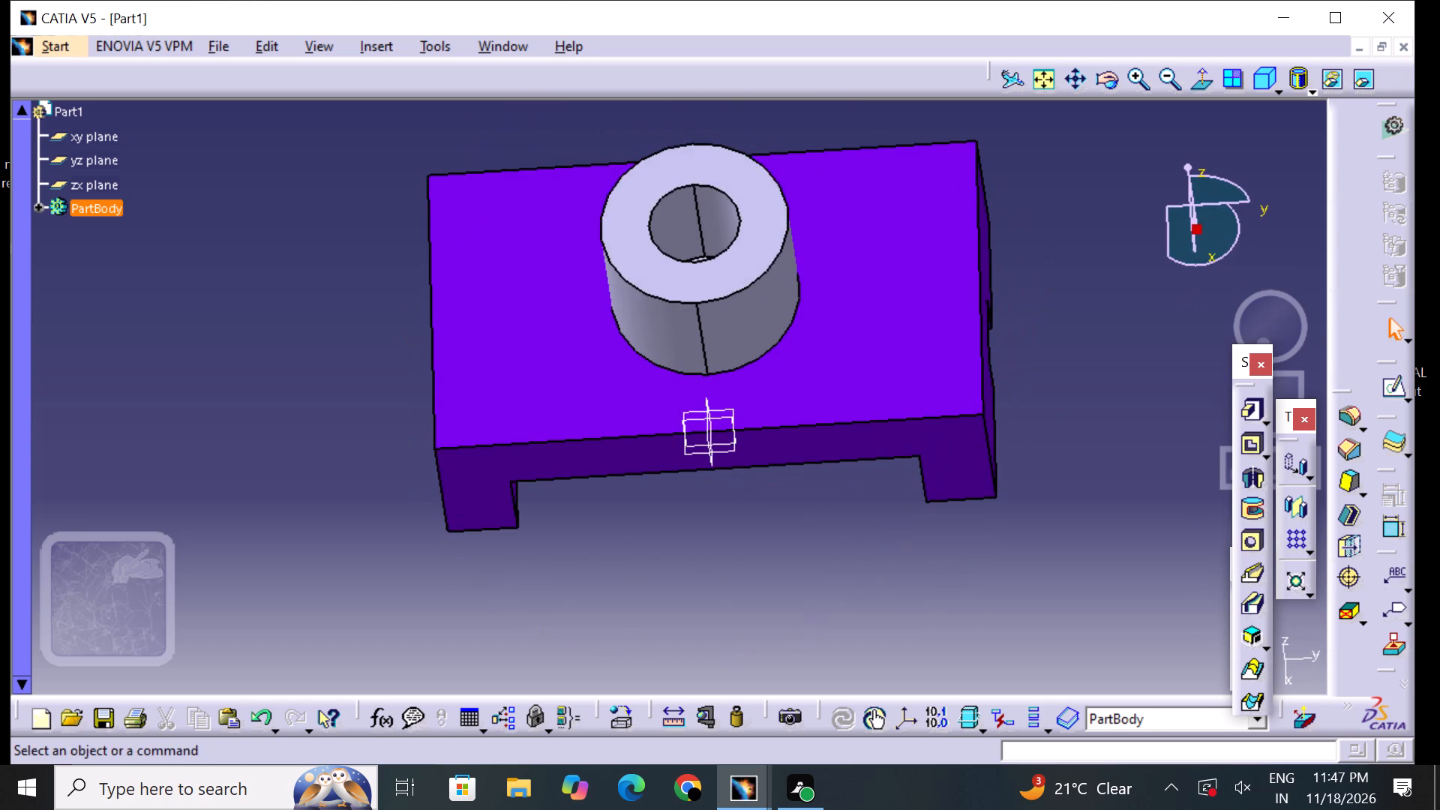
click(693, 284)
right_click(694, 284)
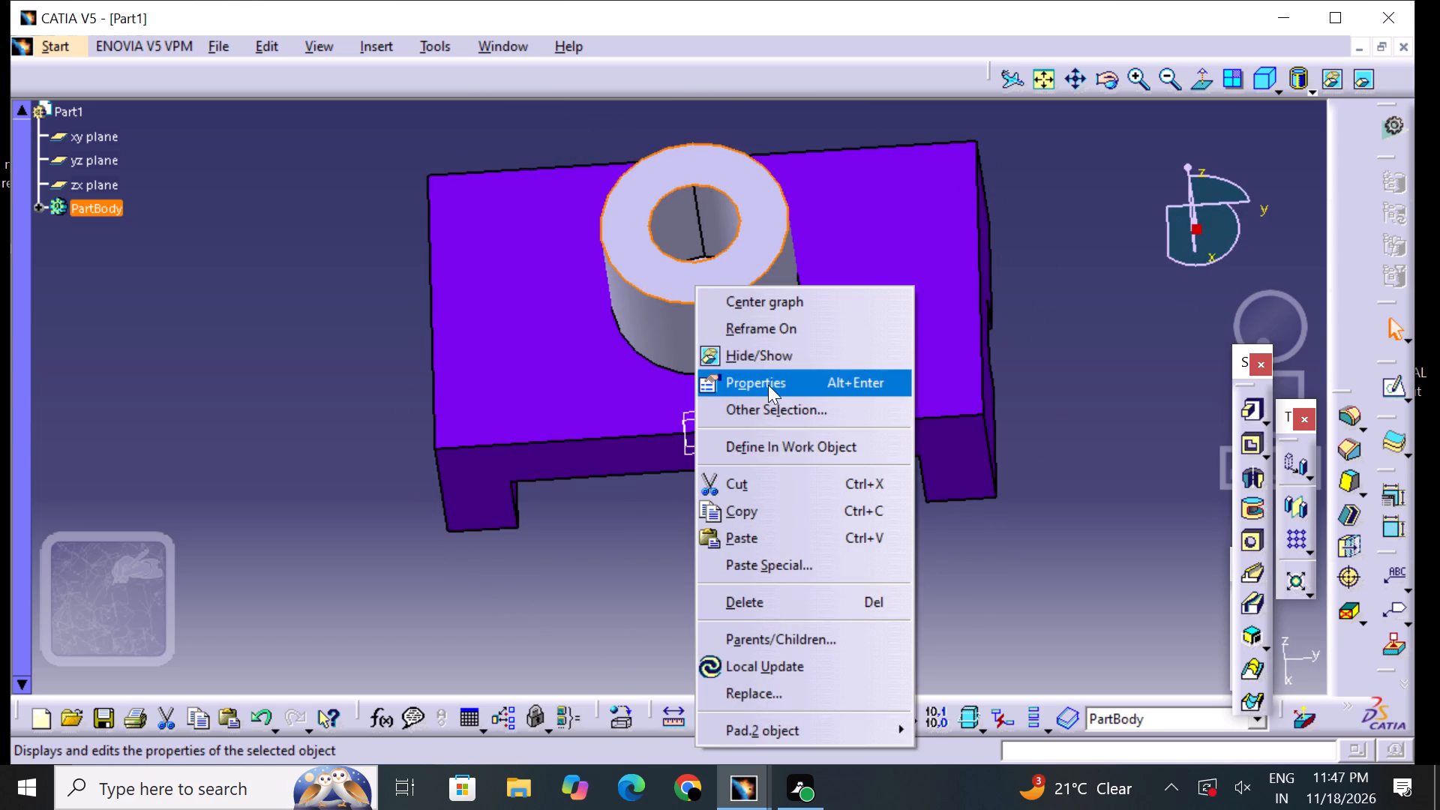
click(769, 387)
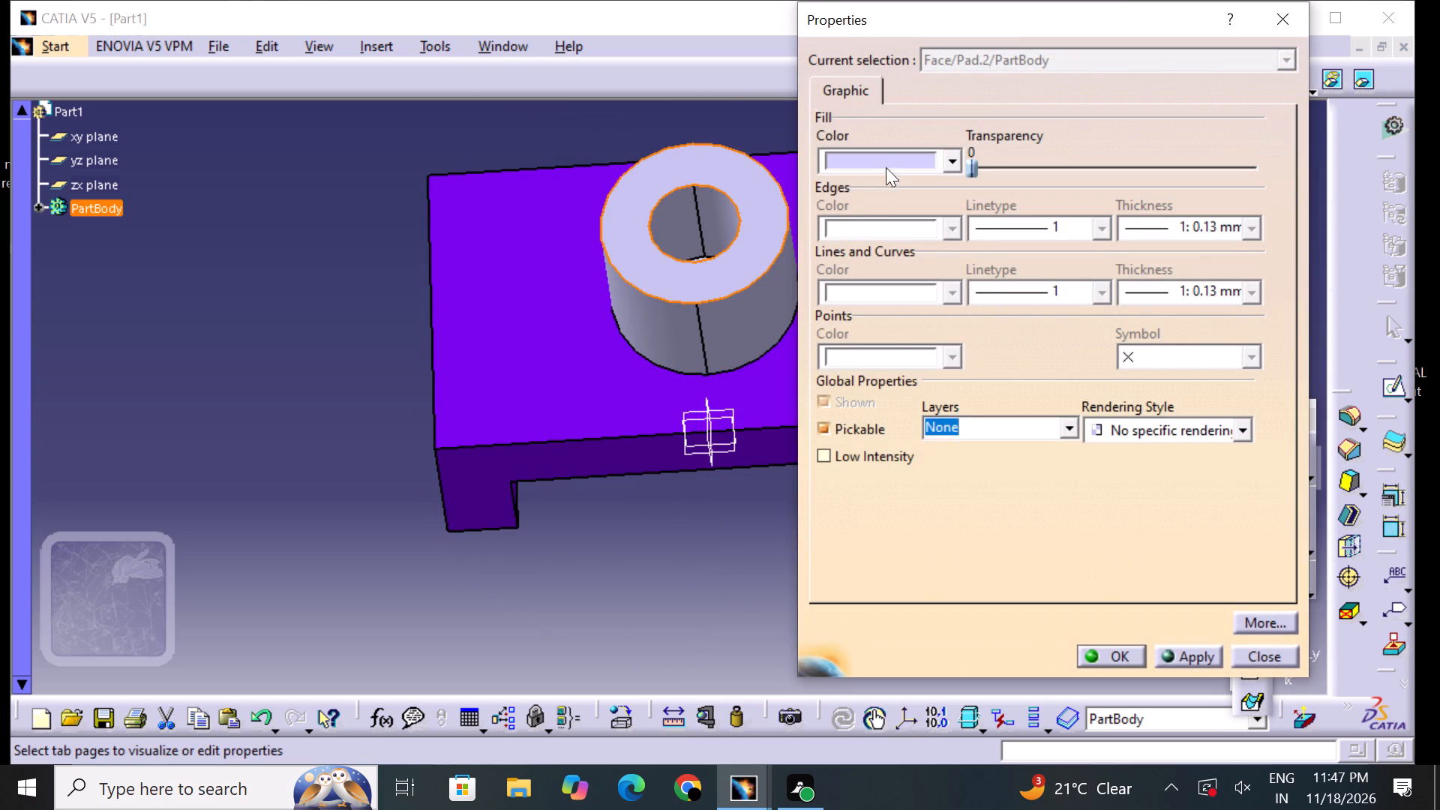
click(889, 160)
click(910, 337)
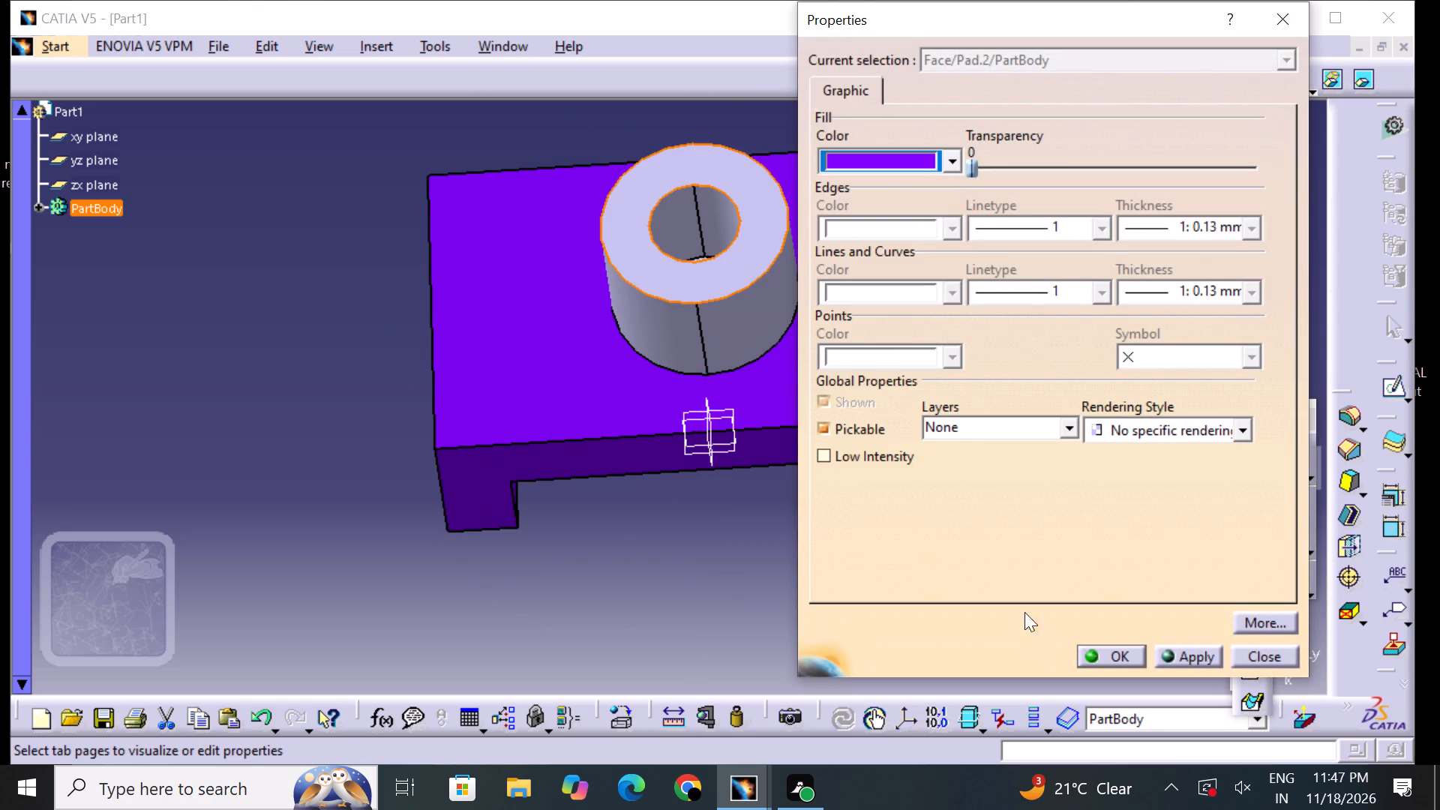
click(1083, 650)
click(991, 619)
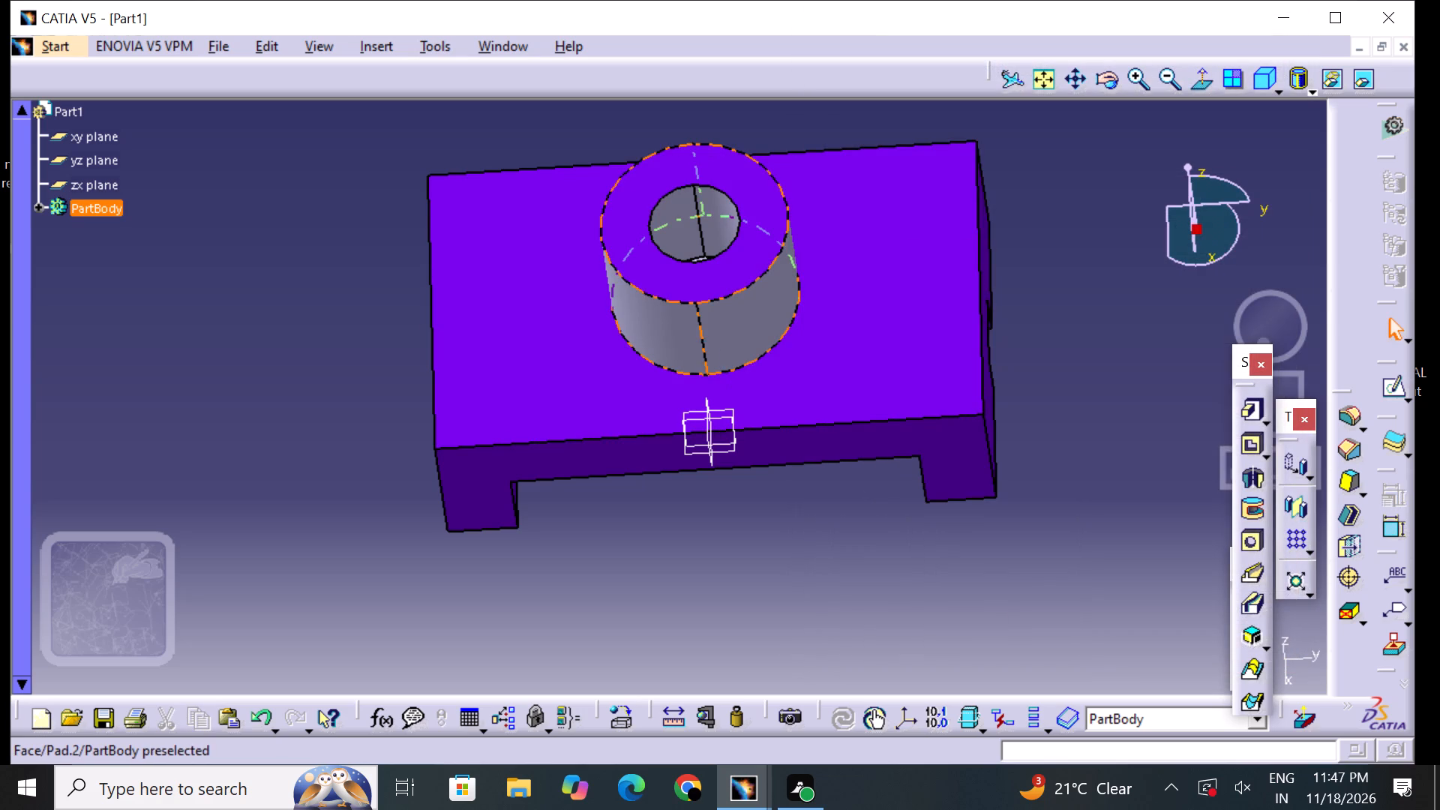
Change the fill colour of the boss's outer cylindrical face to purple.
click(694, 344)
right_click(694, 344)
click(772, 391)
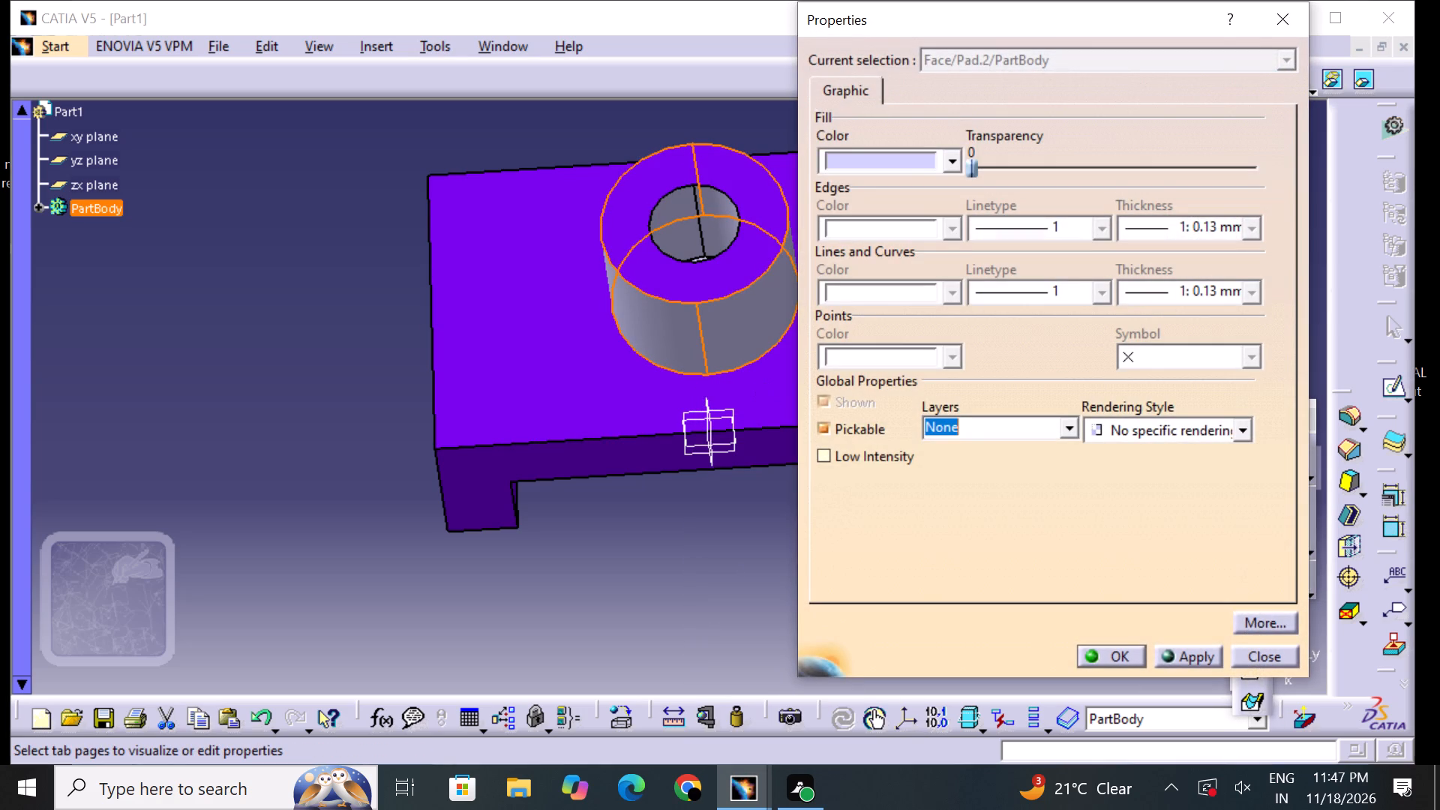
click(901, 165)
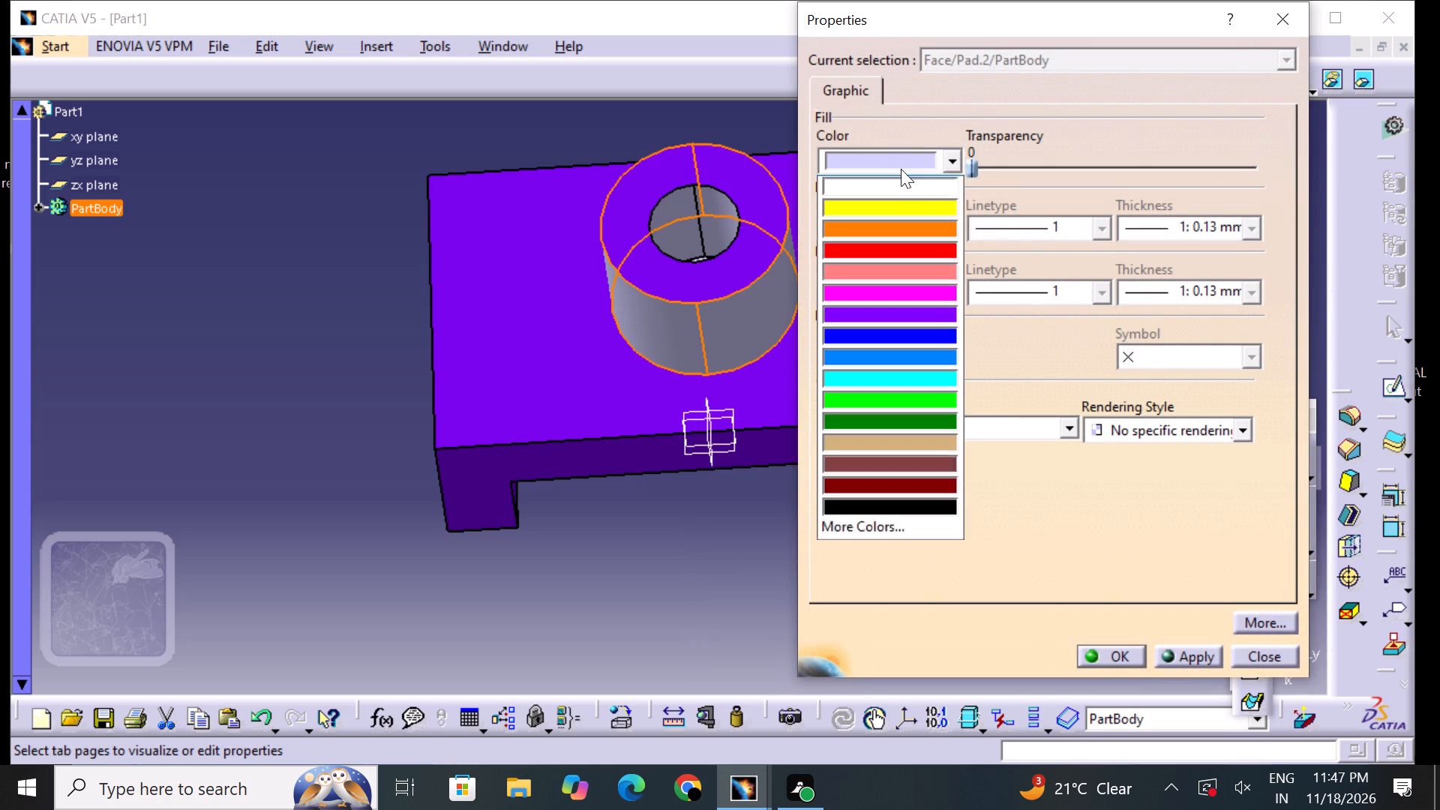
click(877, 339)
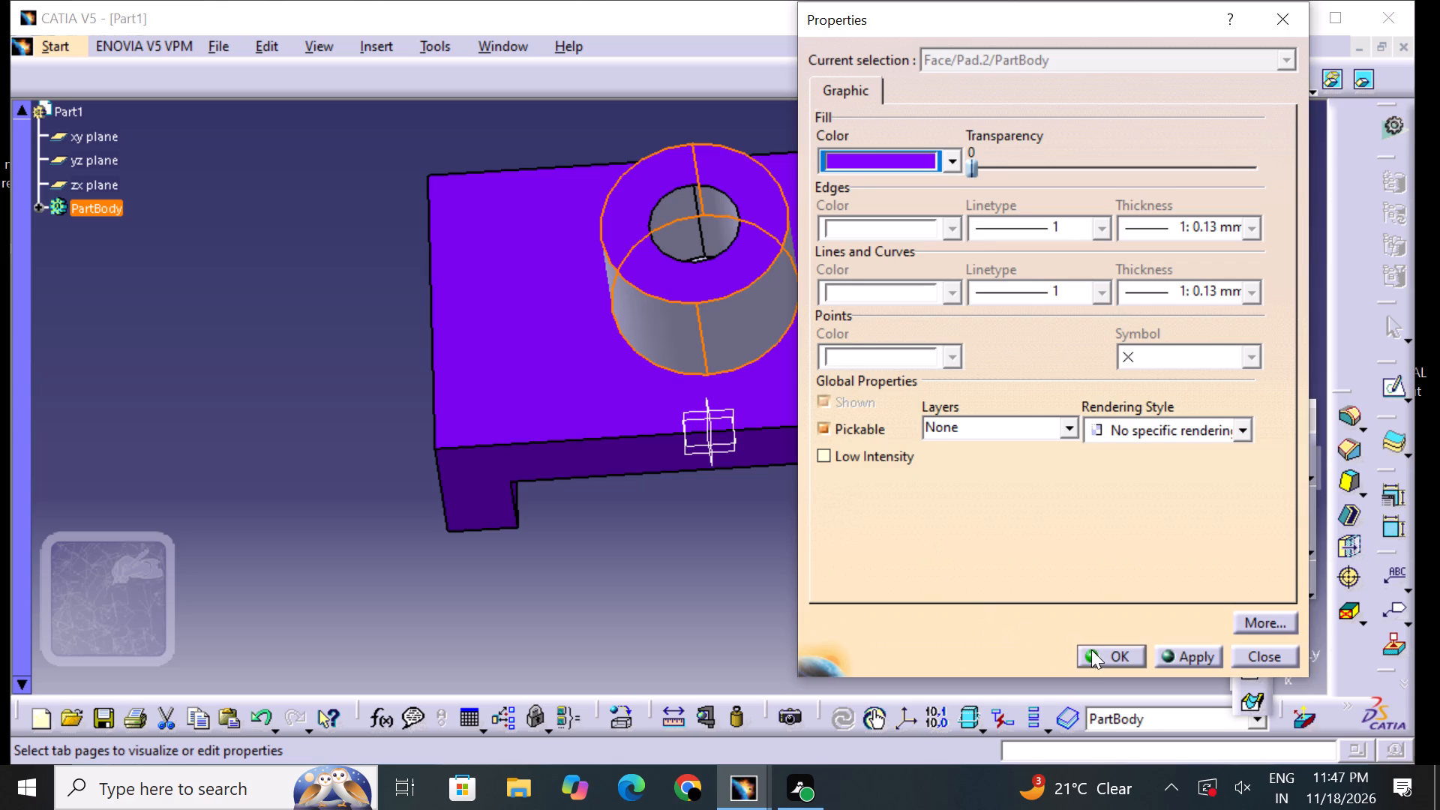
click(1092, 649)
click(1022, 596)
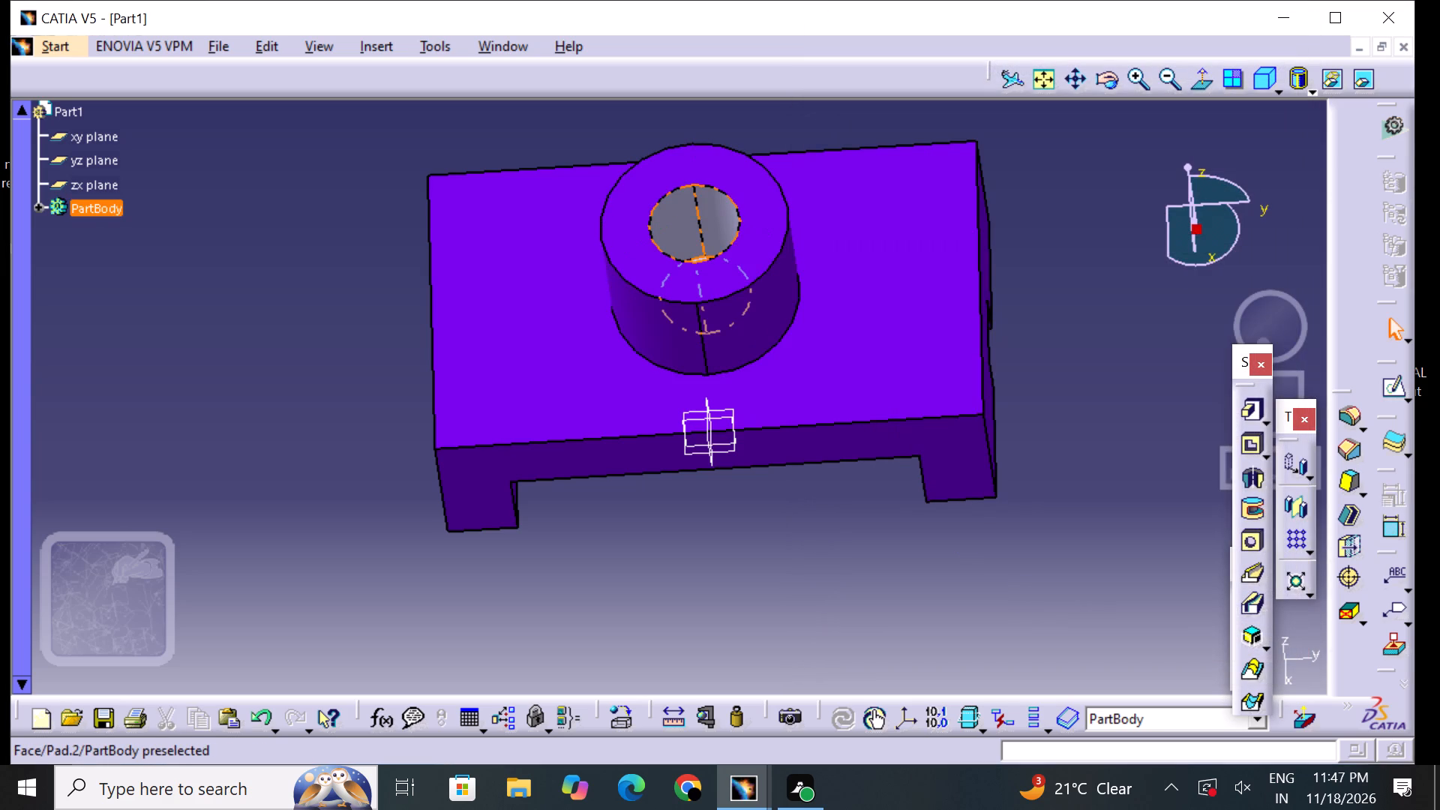
Change the fill colour of the boss's inner bore face to purple.
click(716, 235)
right_click(717, 233)
click(799, 333)
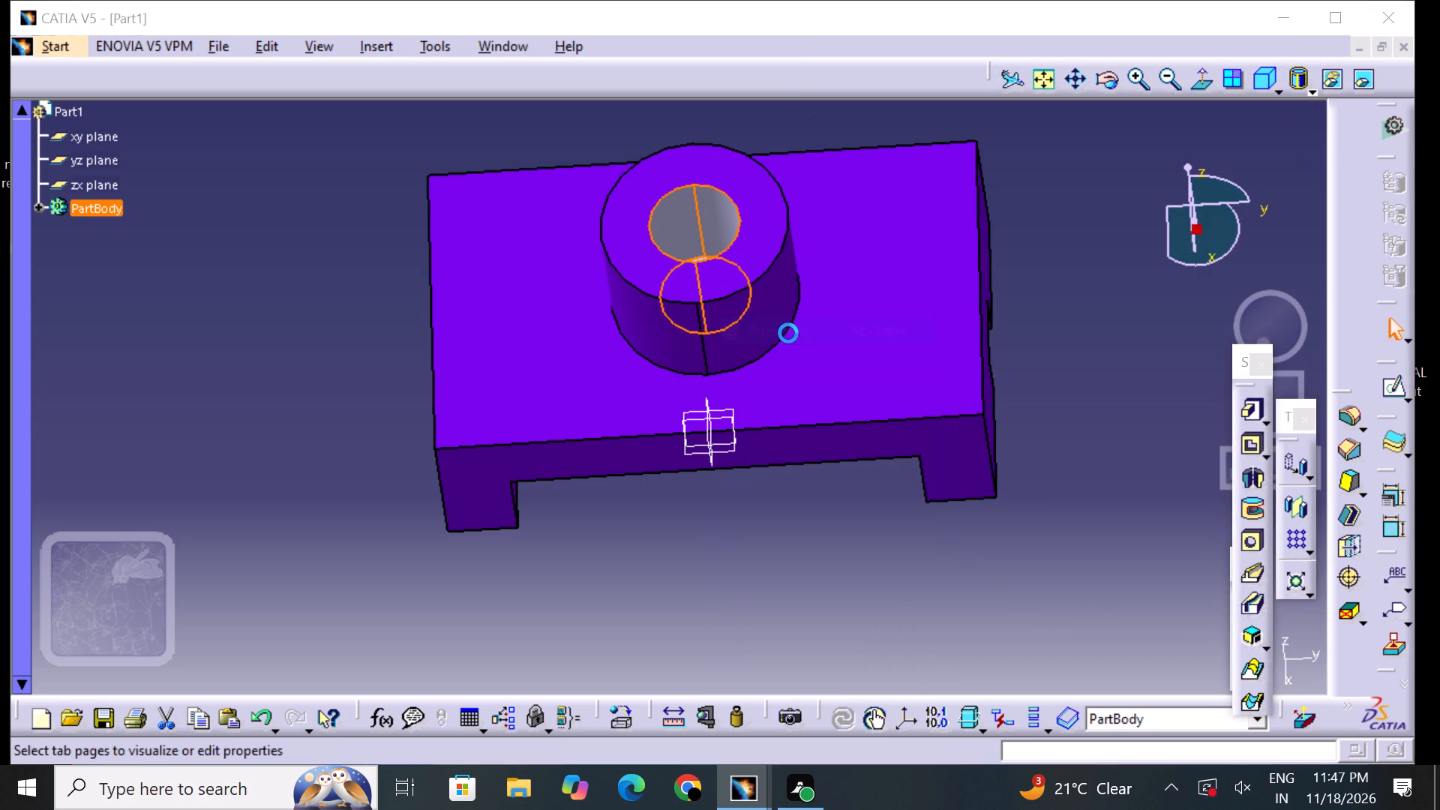
click(841, 165)
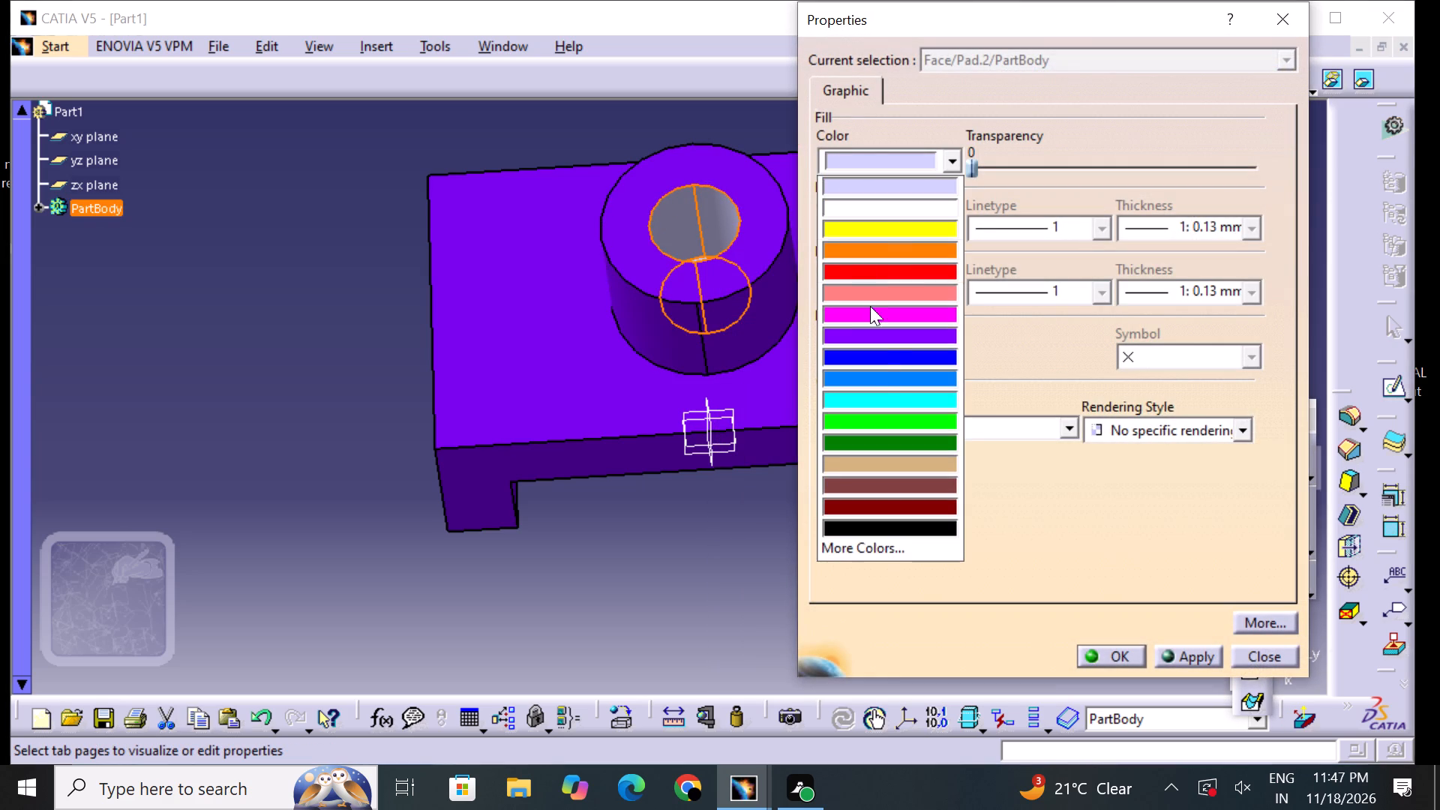
click(904, 340)
click(1113, 644)
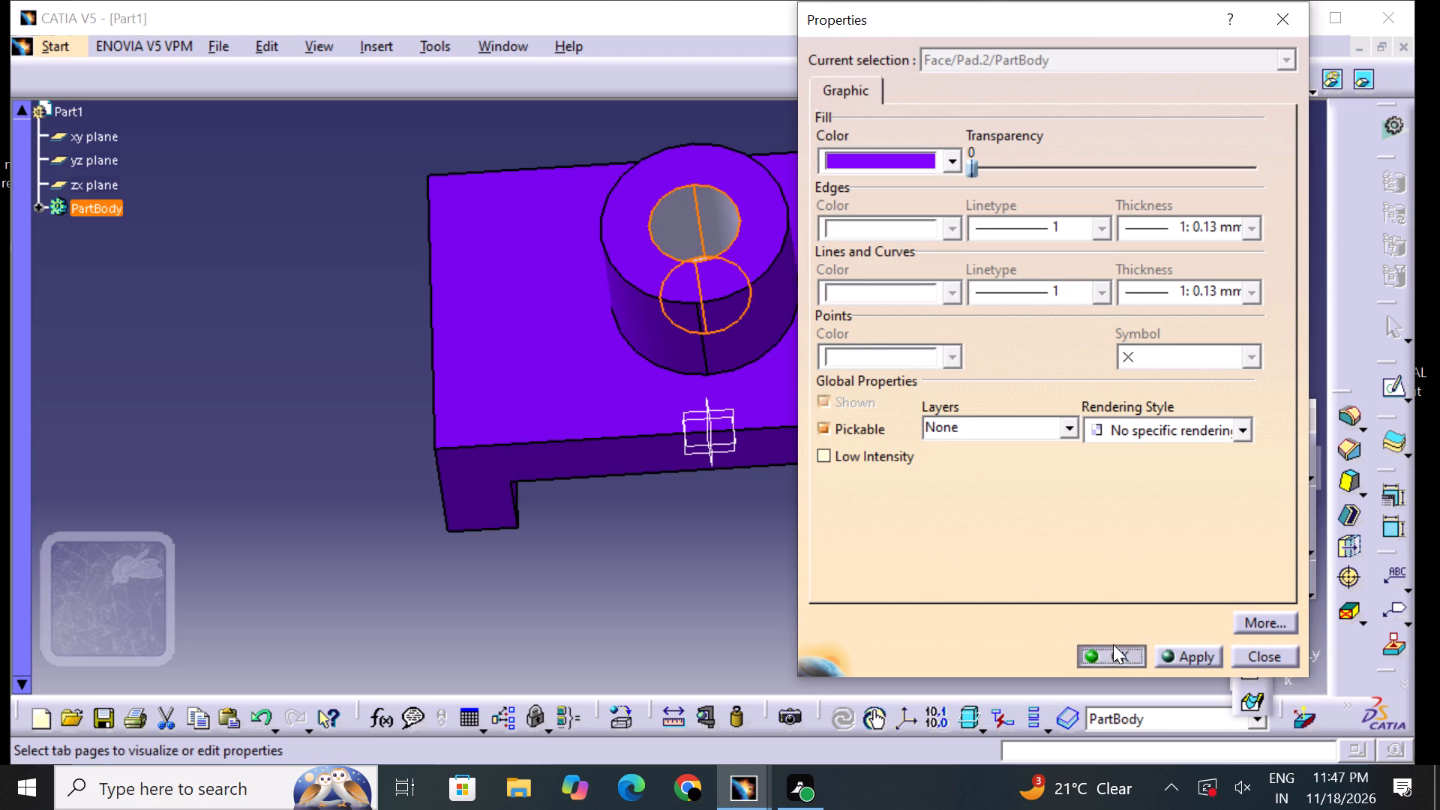
click(1018, 619)
Change the fill colour of the circular floor face inside the boss's bore to magenta.
middle_drag(598, 543, 798, 288)
right_drag(598, 534, 798, 288)
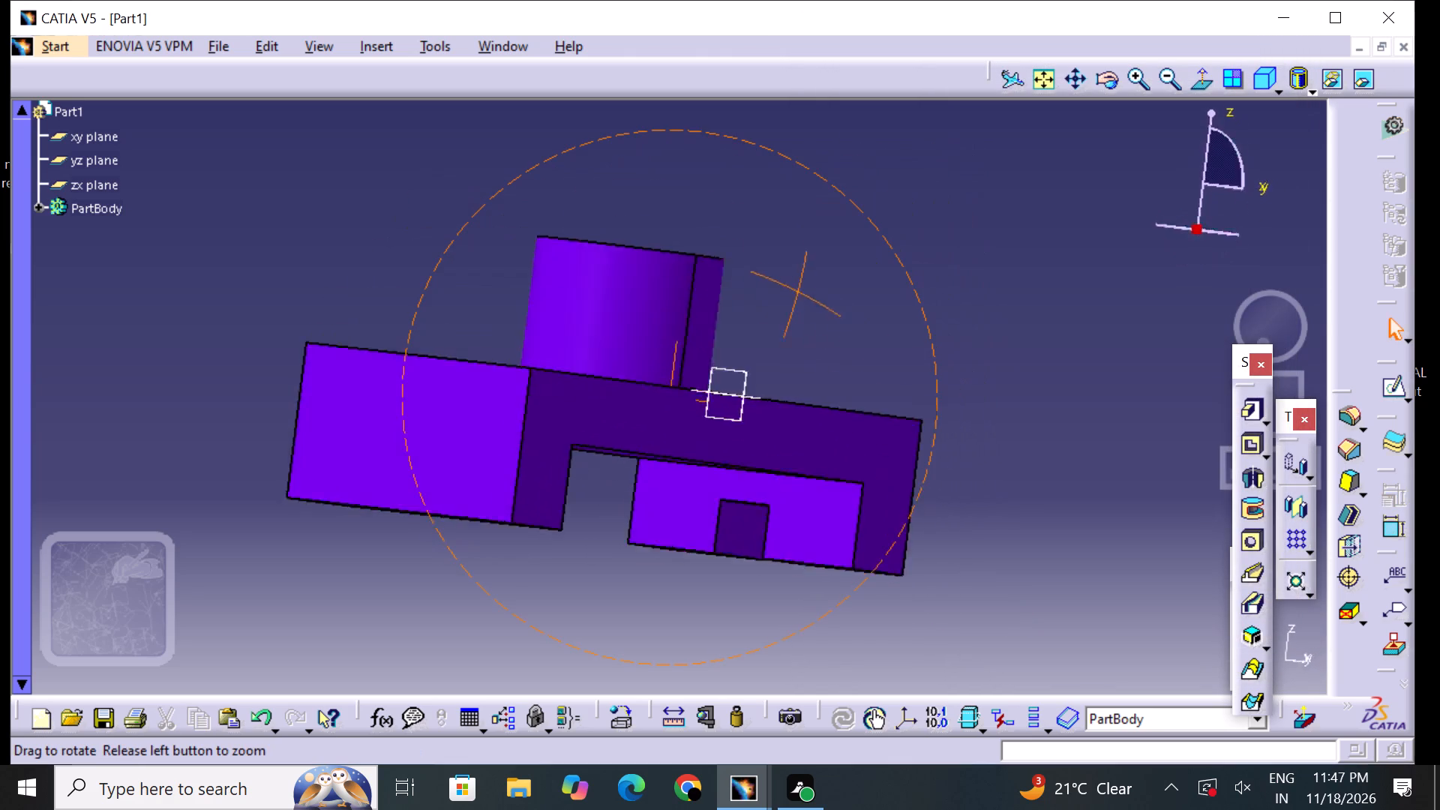
middle_drag(798, 288, 742, 673)
right_drag(798, 288, 742, 673)
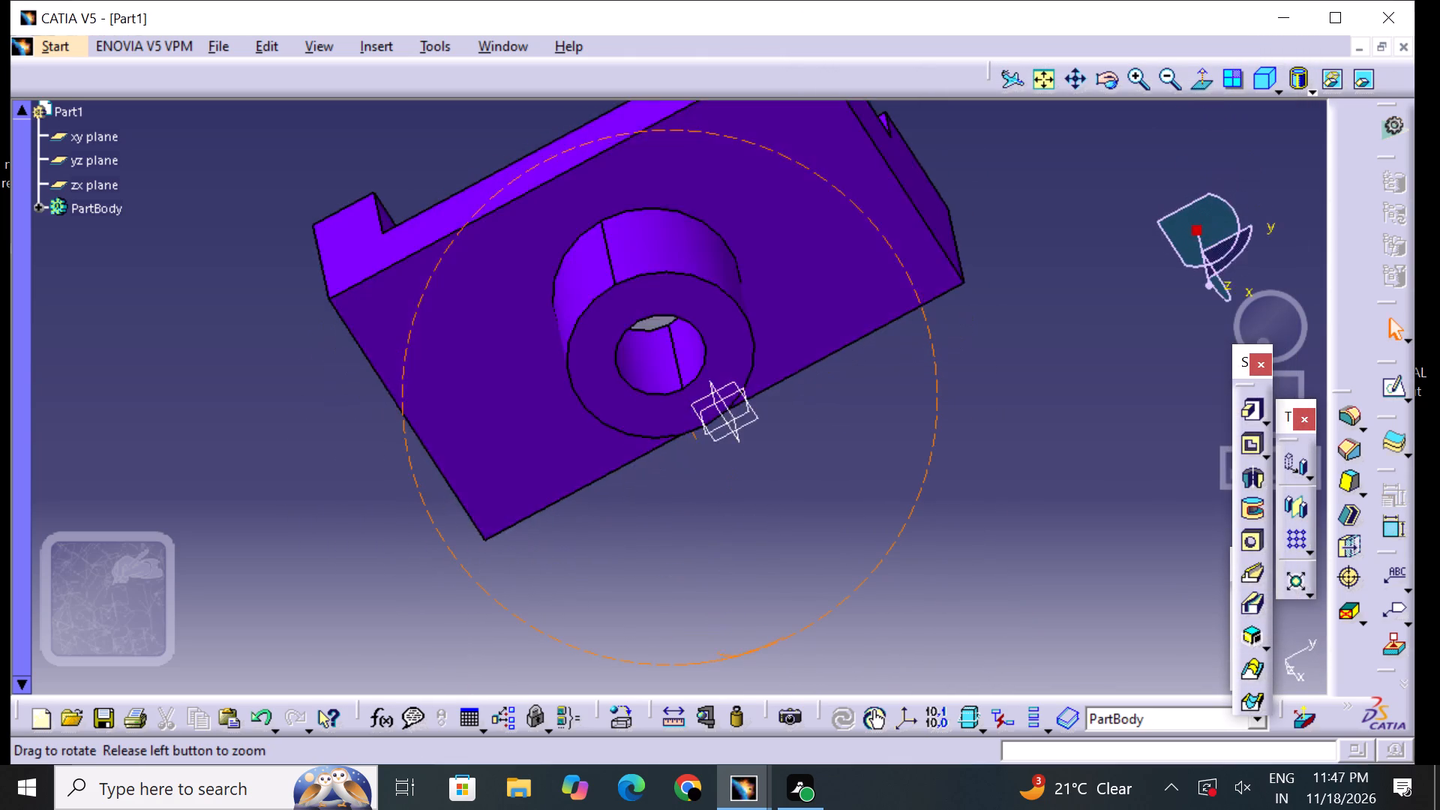
middle_drag(742, 673, 733, 618)
right_drag(742, 673, 733, 618)
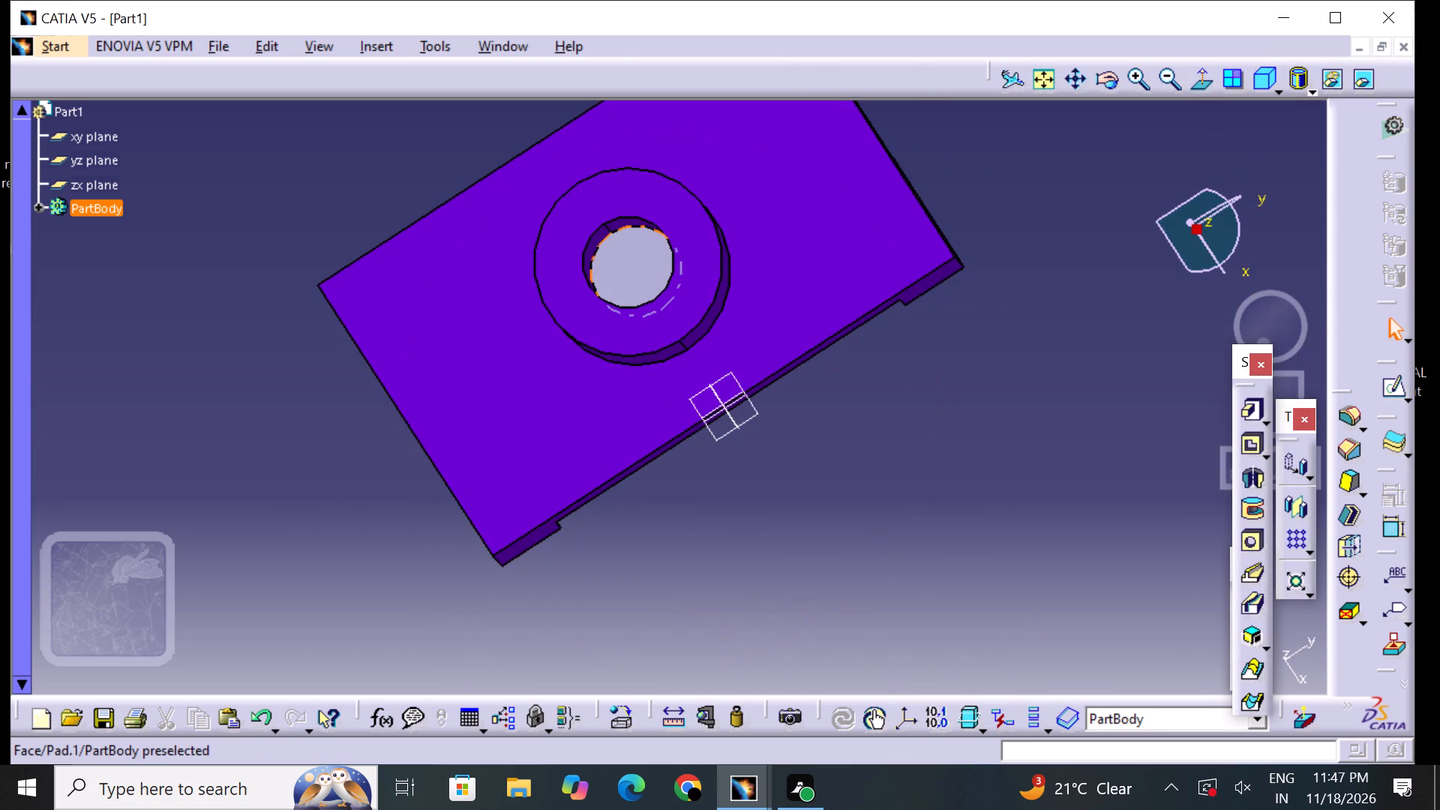
click(631, 268)
right_click(634, 268)
click(726, 367)
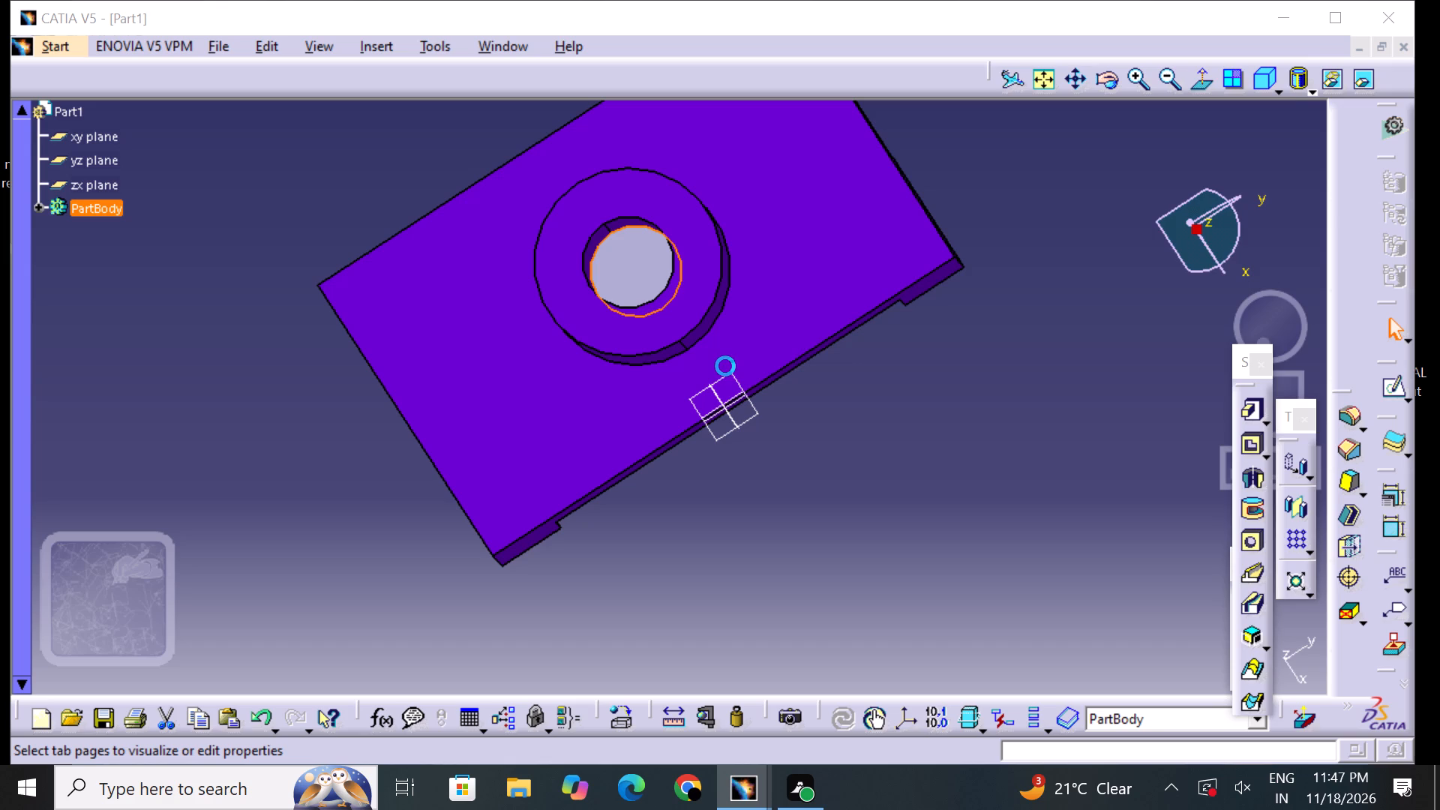
drag(892, 133, 896, 154)
click(896, 154)
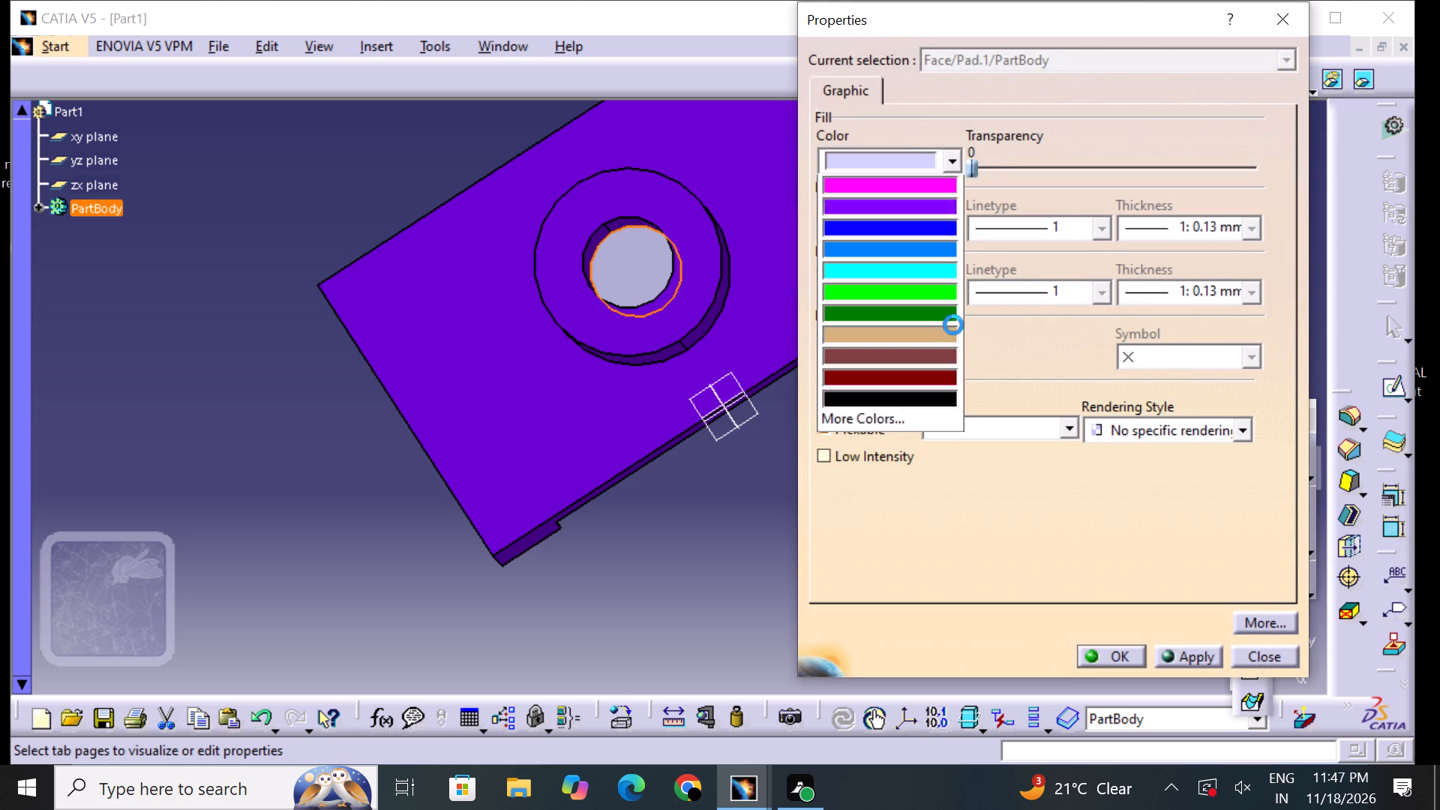
click(910, 322)
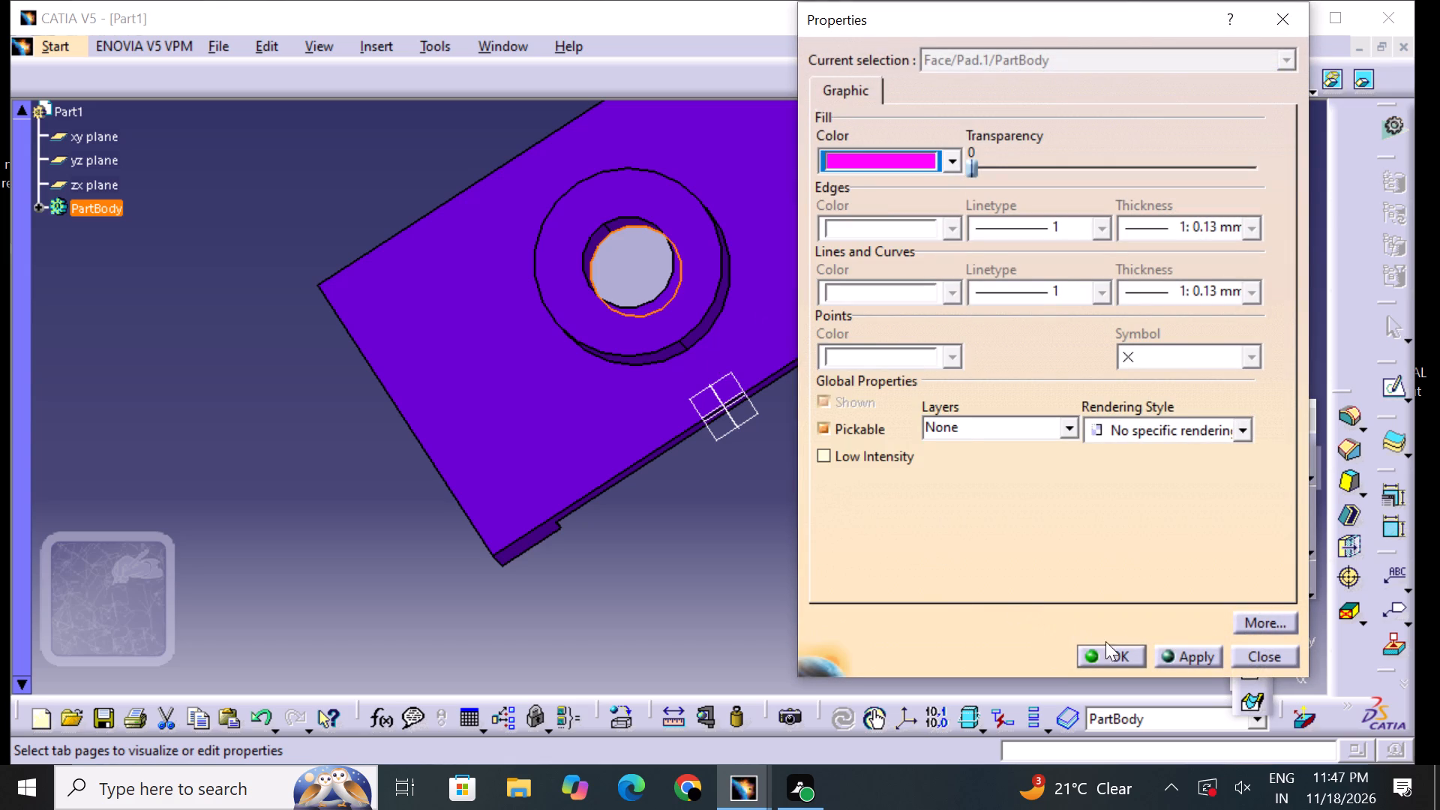
click(1105, 644)
Examine the coloured part from several sides, checking the boss, block top, end faces and legs.
drag(656, 500, 631, 493)
middle_drag(658, 515, 571, 329)
right_drag(658, 515, 566, 288)
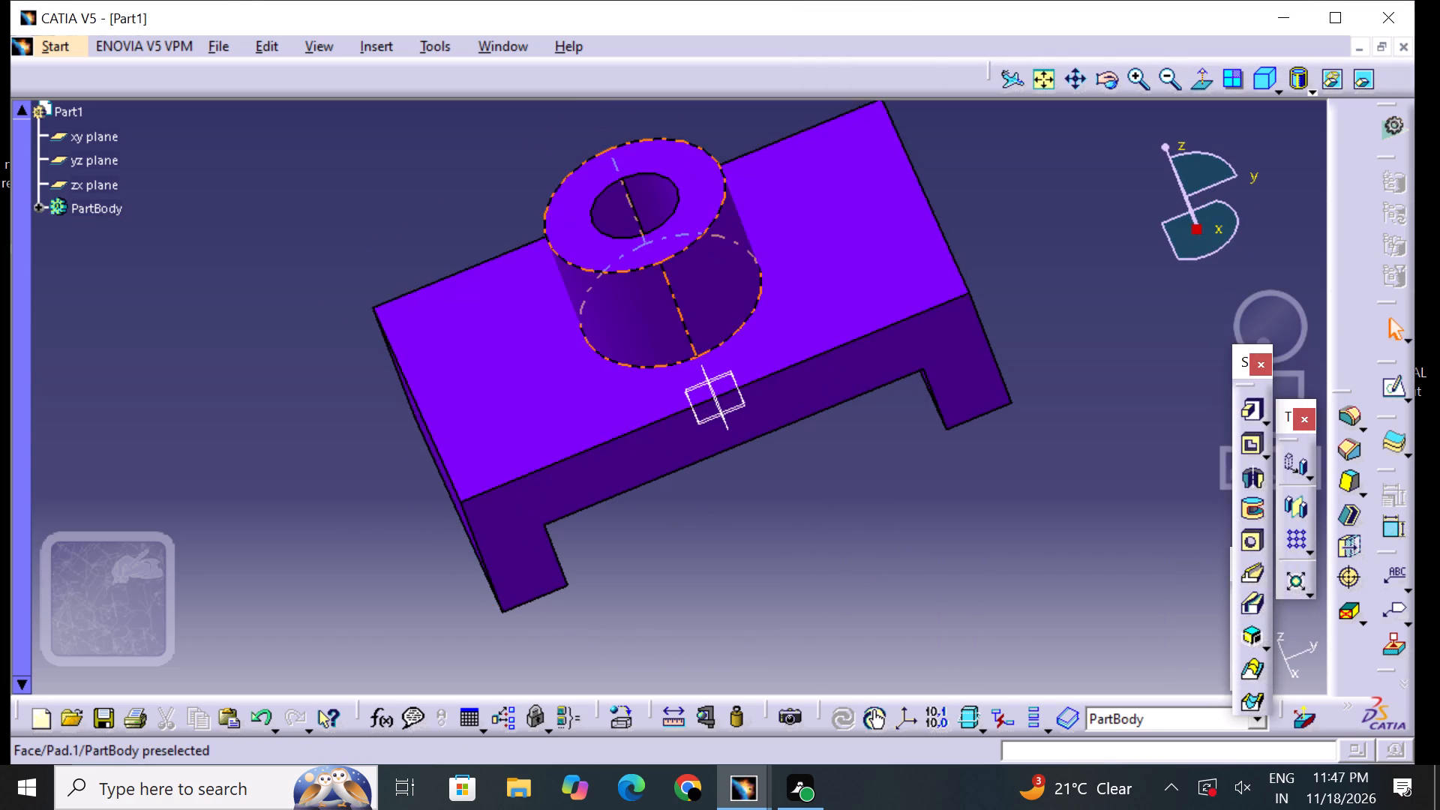
right_drag(566, 288, 561, 268)
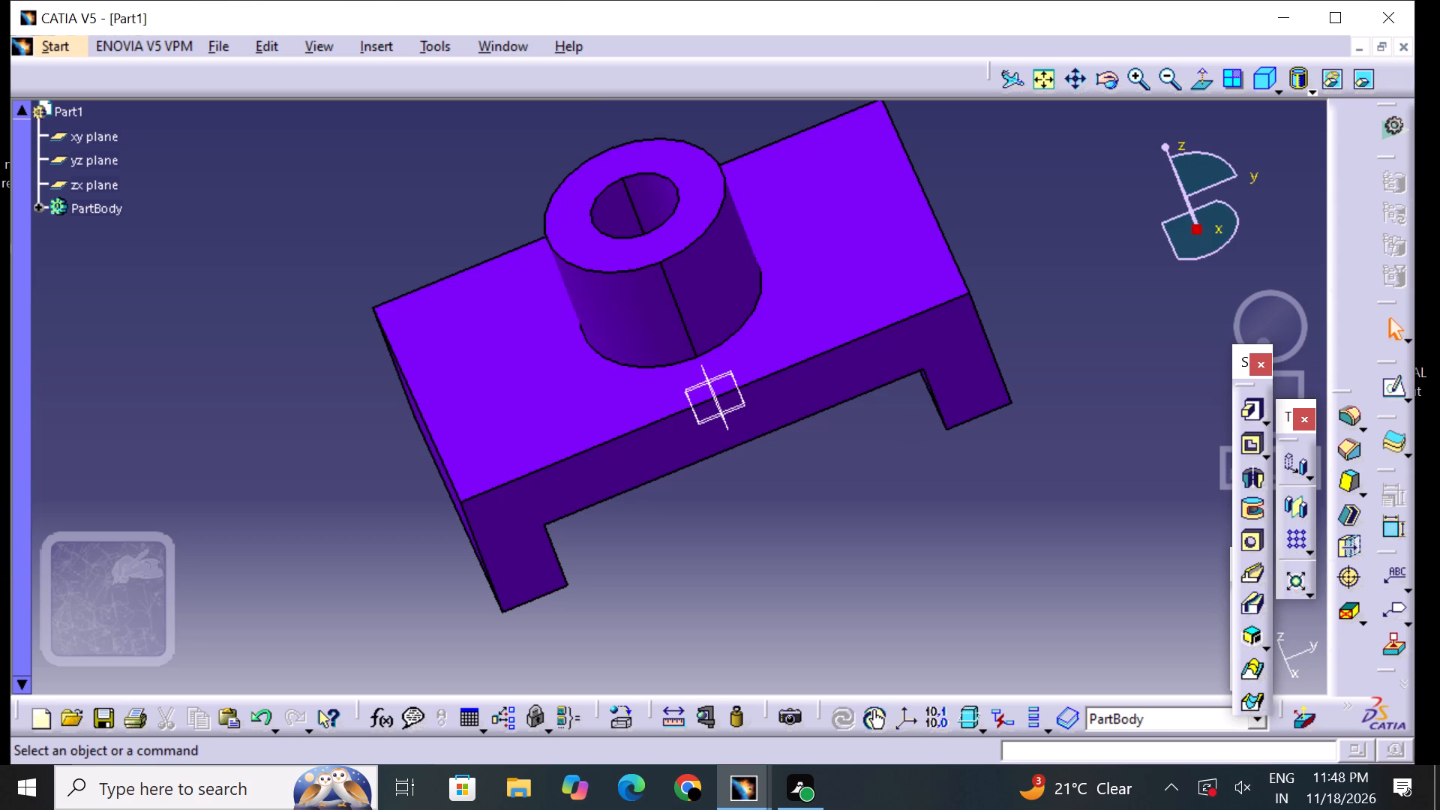
middle_drag(692, 574, 804, 464)
right_drag(692, 574, 804, 464)
middle_drag(380, 422, 490, 300)
right_drag(407, 399, 490, 300)
scroll(490, 300, up, 1)
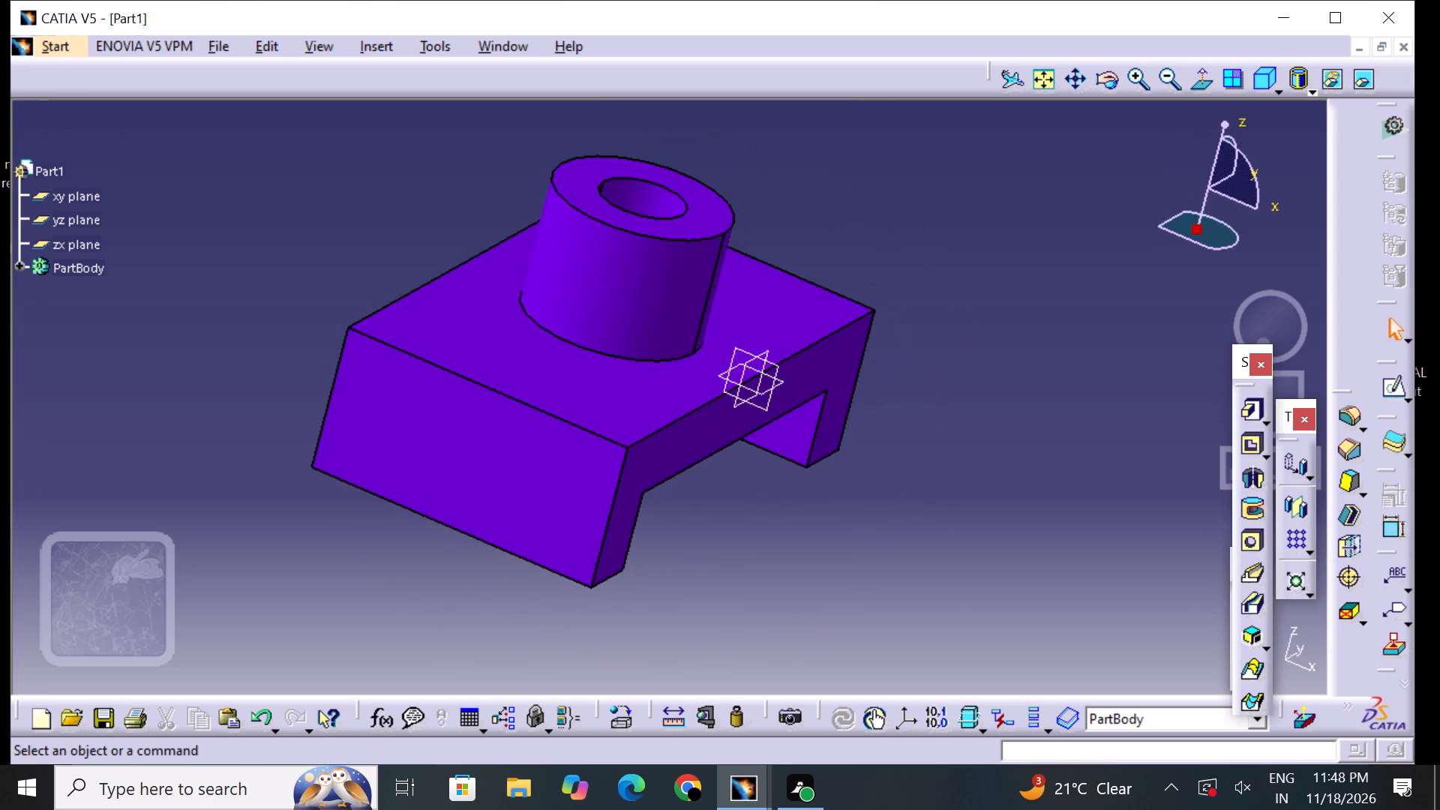
middle_drag(997, 471, 529, 416)
right_drag(998, 471, 529, 416)
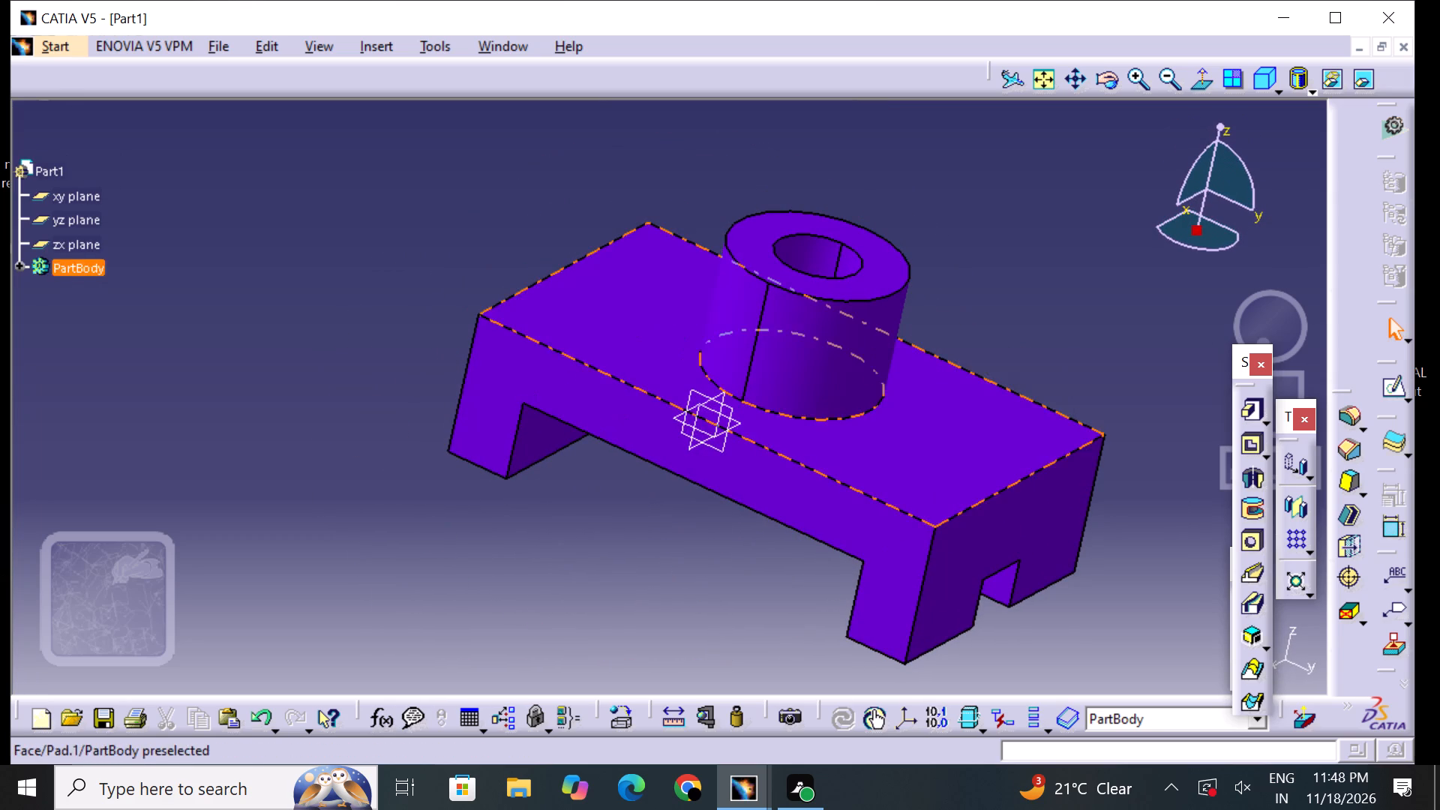
middle_drag(1042, 310, 984, 220)
right_drag(1043, 239, 984, 220)
middle_drag(948, 240, 826, 283)
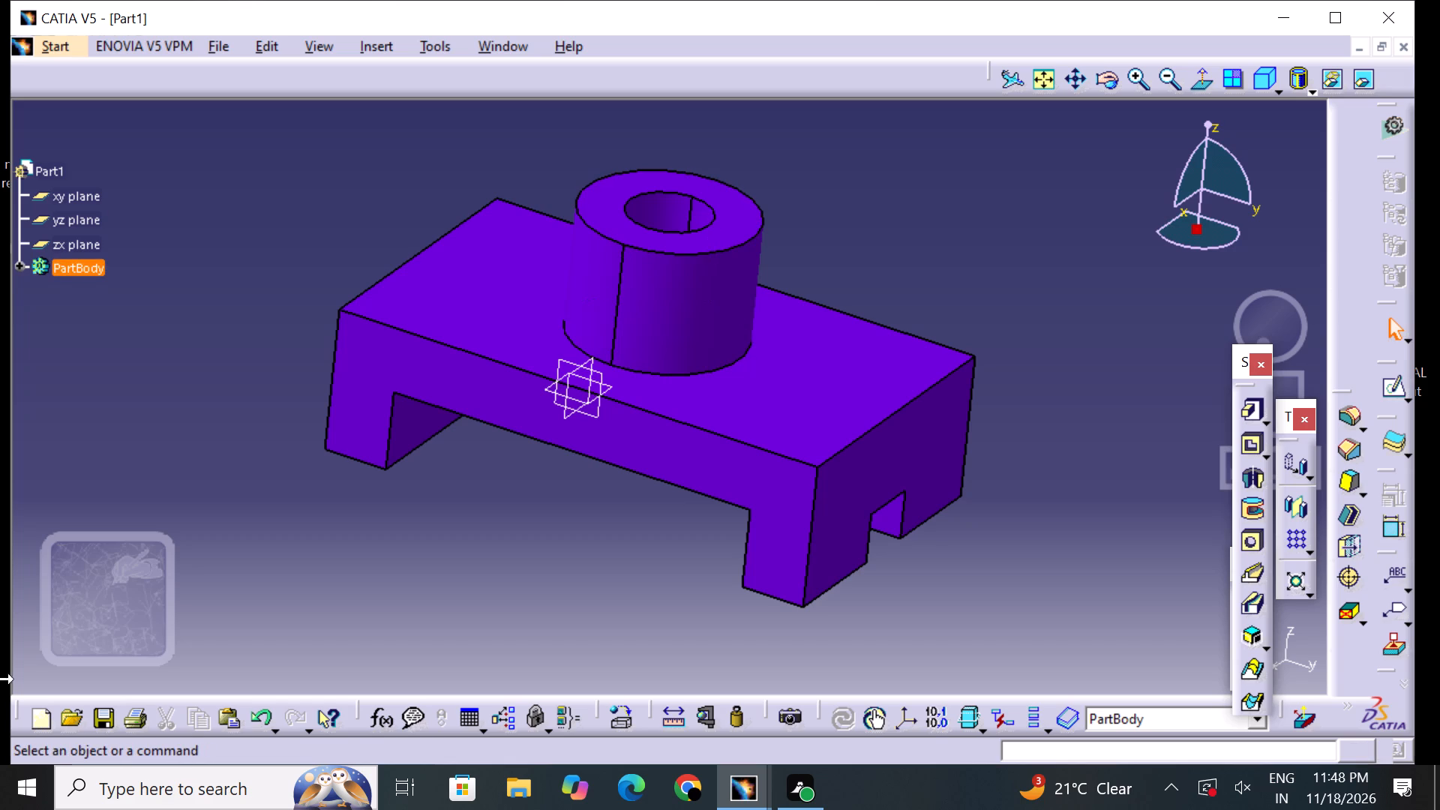
Save the part to the Desktop as a CATPart file named CAD 2.
click(100, 721)
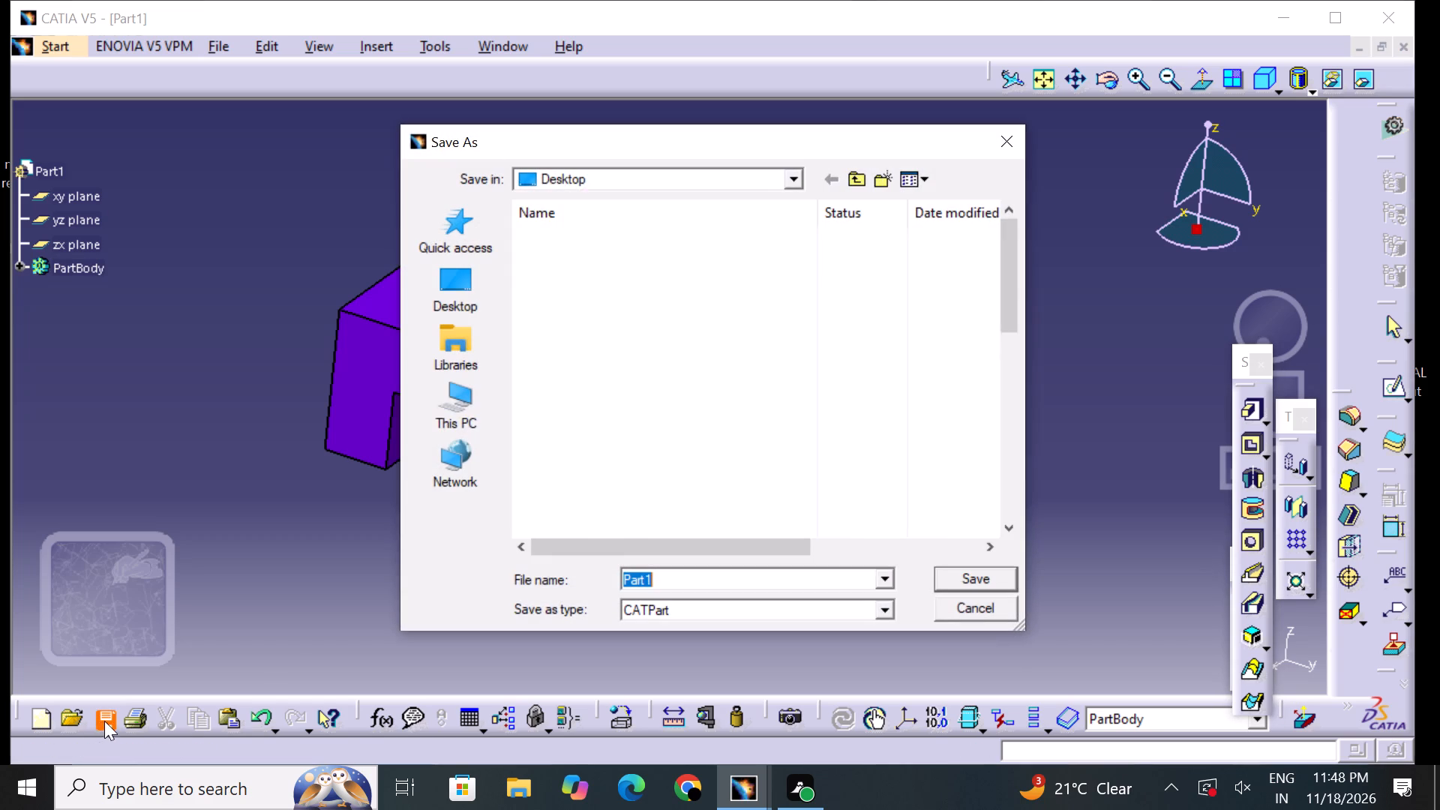
key(BackSpace)
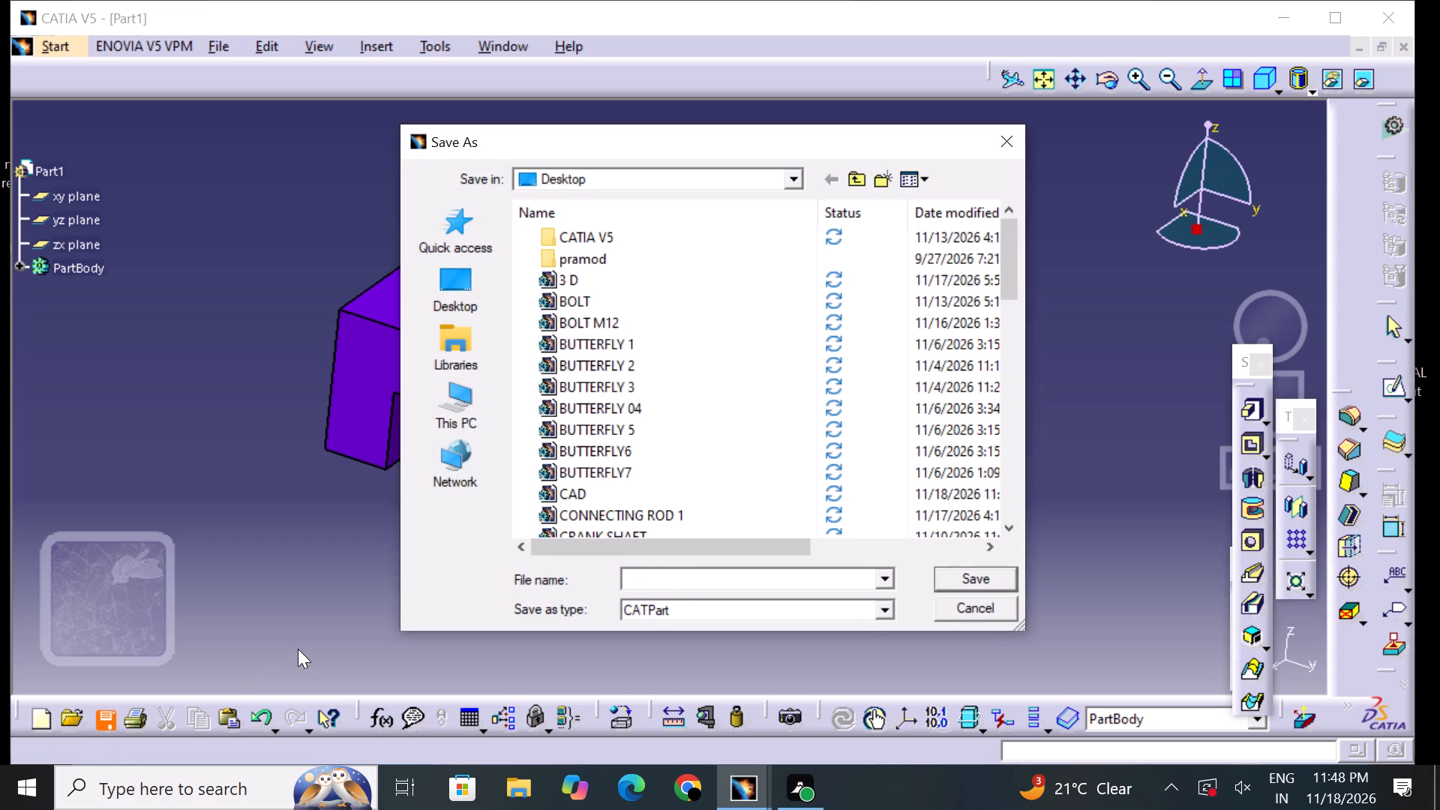
text(CAD 2)
key(Return)
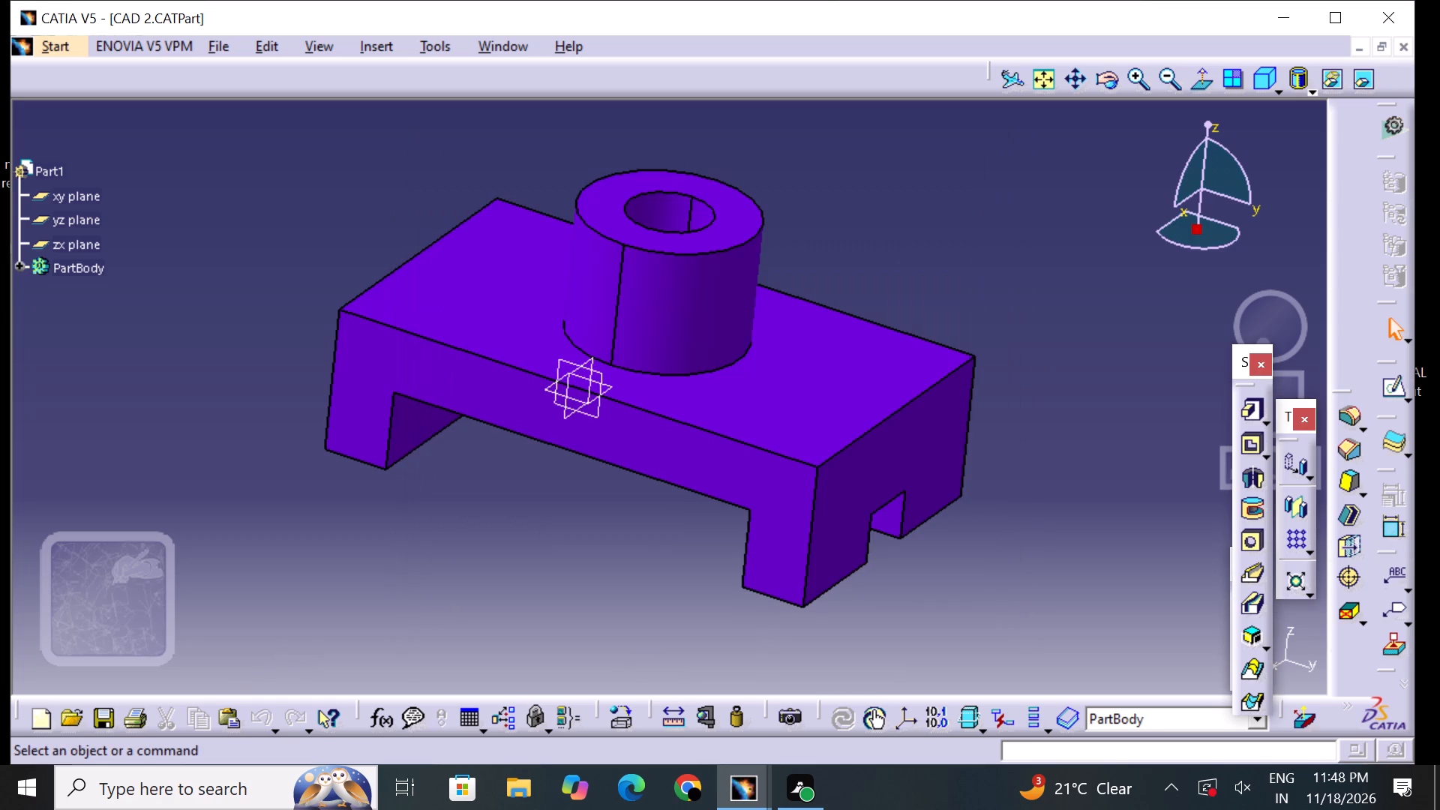
Print the part to a PDF document on the Desktop named CAD 2 DOC.
click(130, 728)
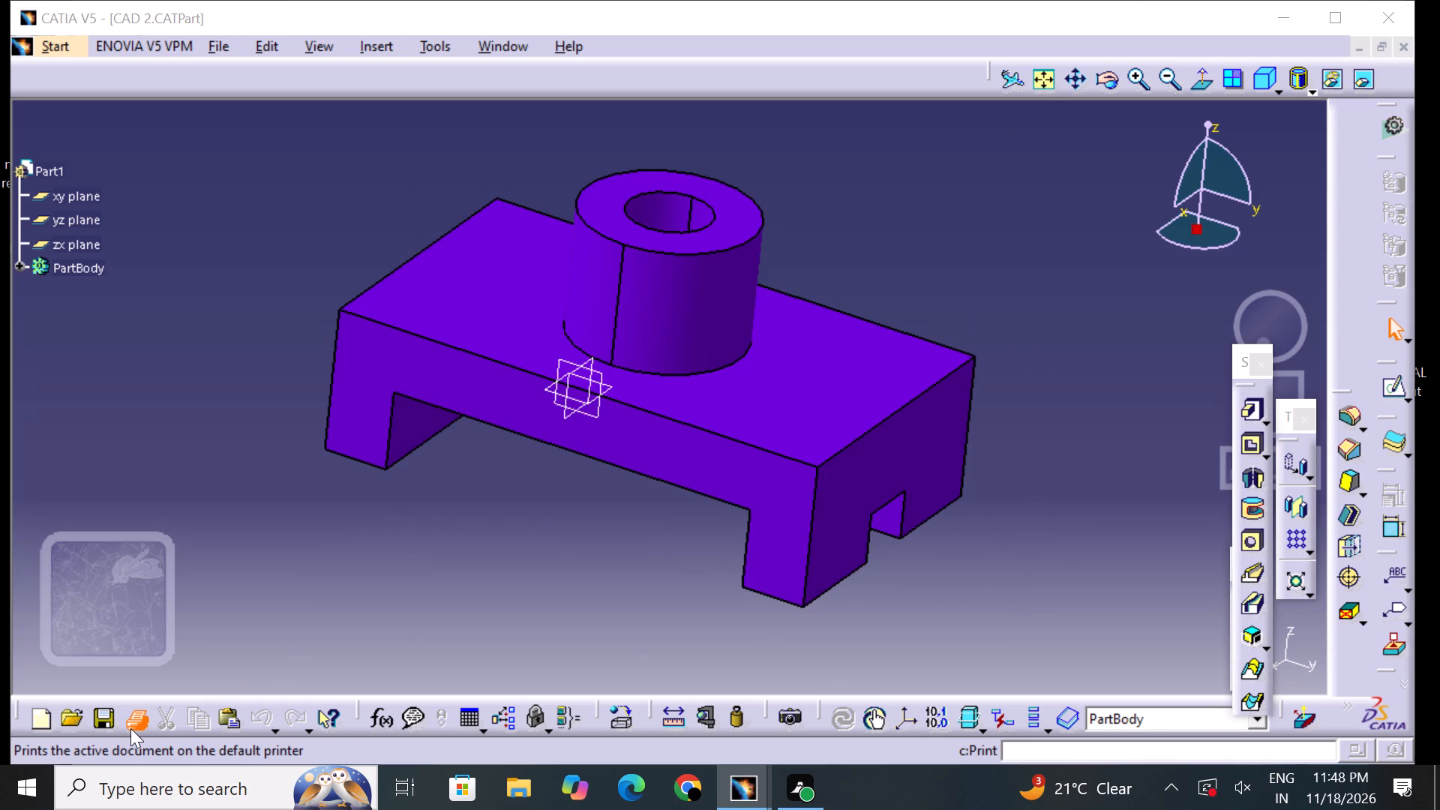
text(CS)
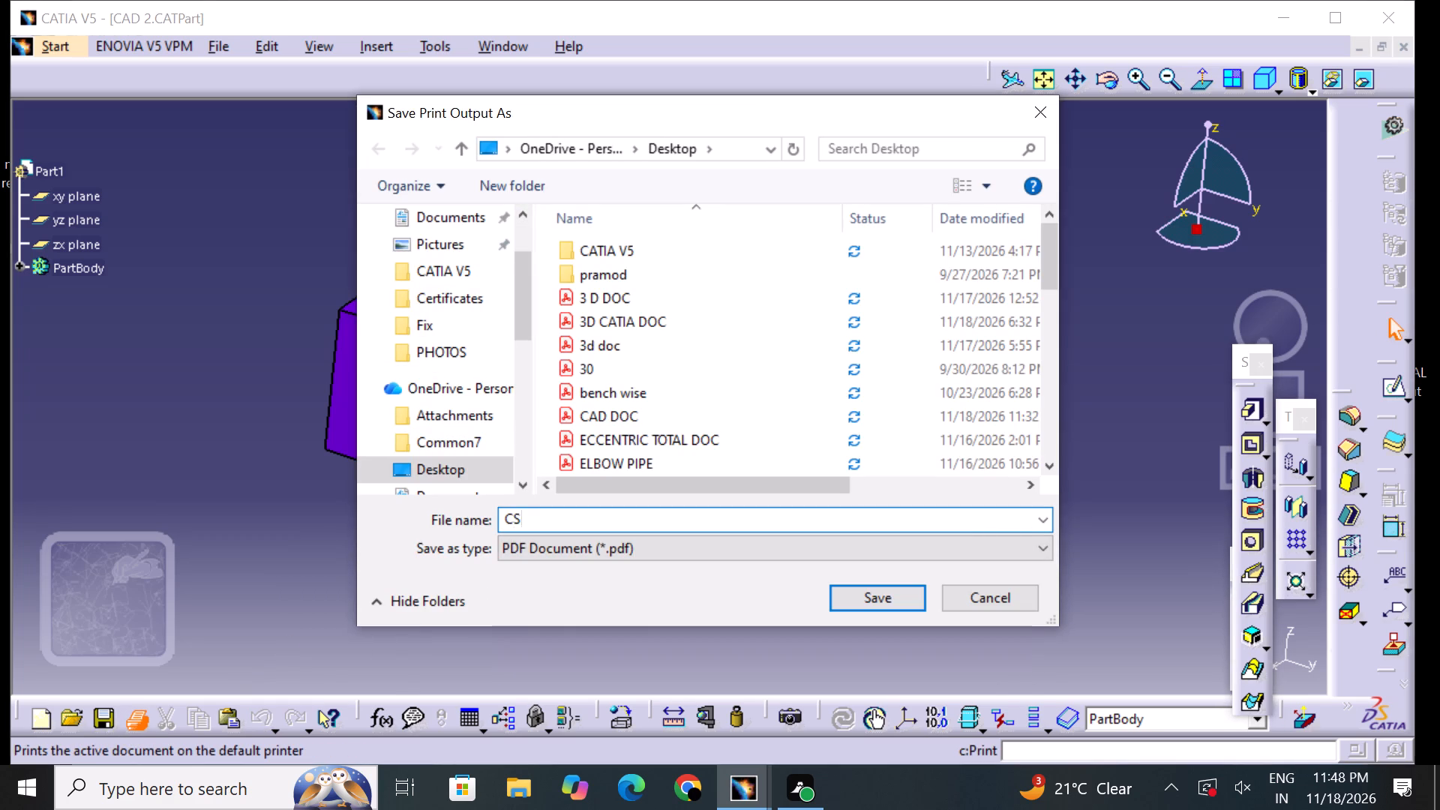
key(BackSpace)
text(AD 2 S)
key(BackSpace)
text(DOC)
key(Return)
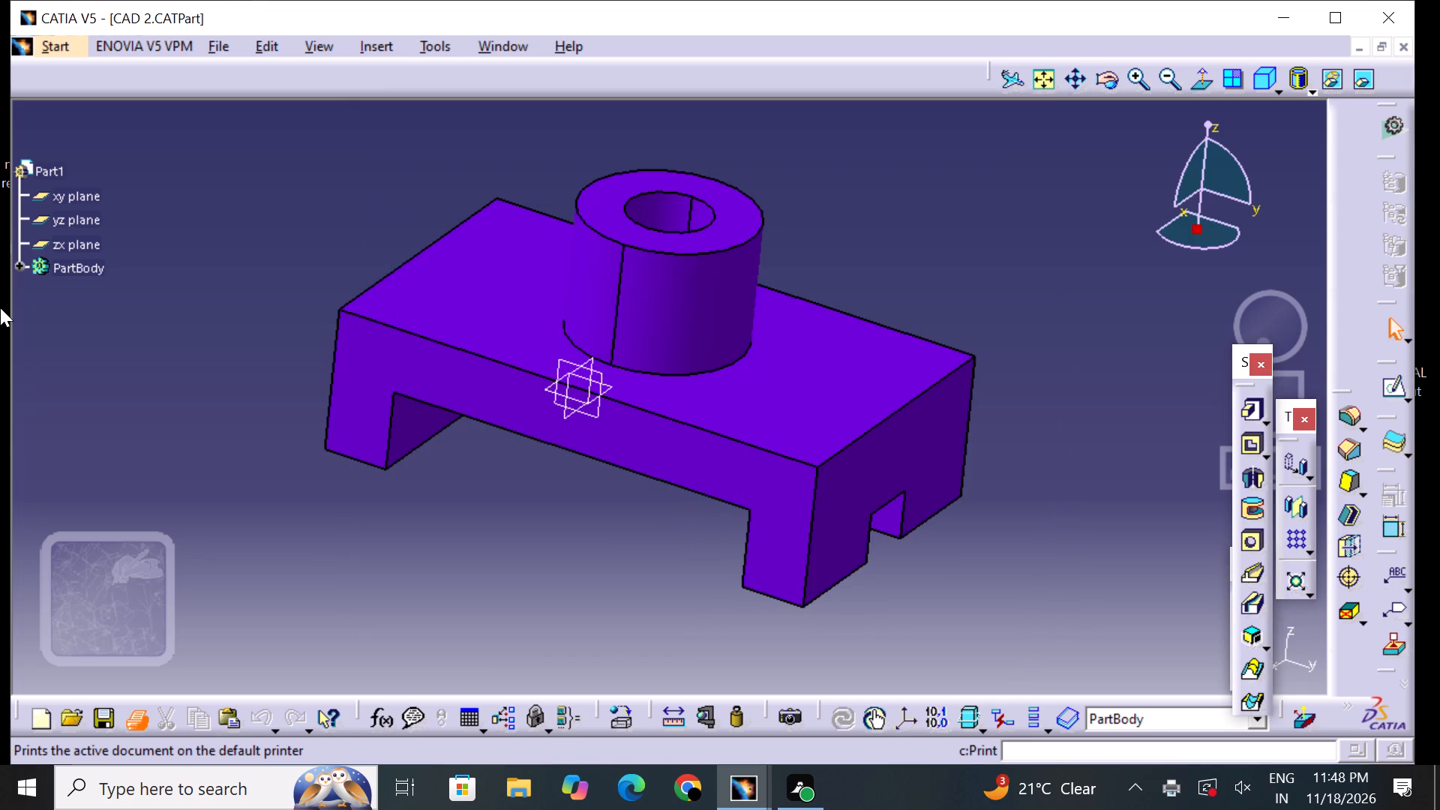